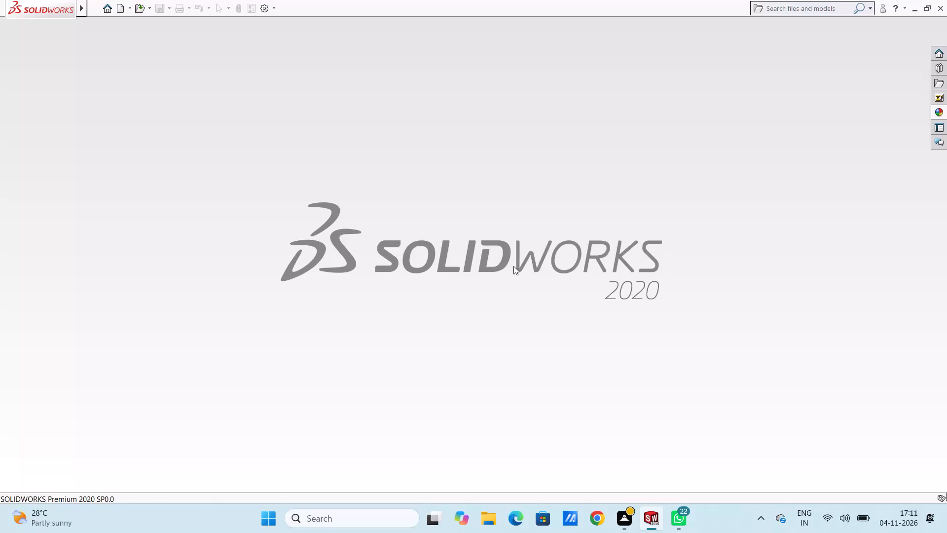
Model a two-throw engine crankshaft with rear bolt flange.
Create a new part document.
click(119, 11)
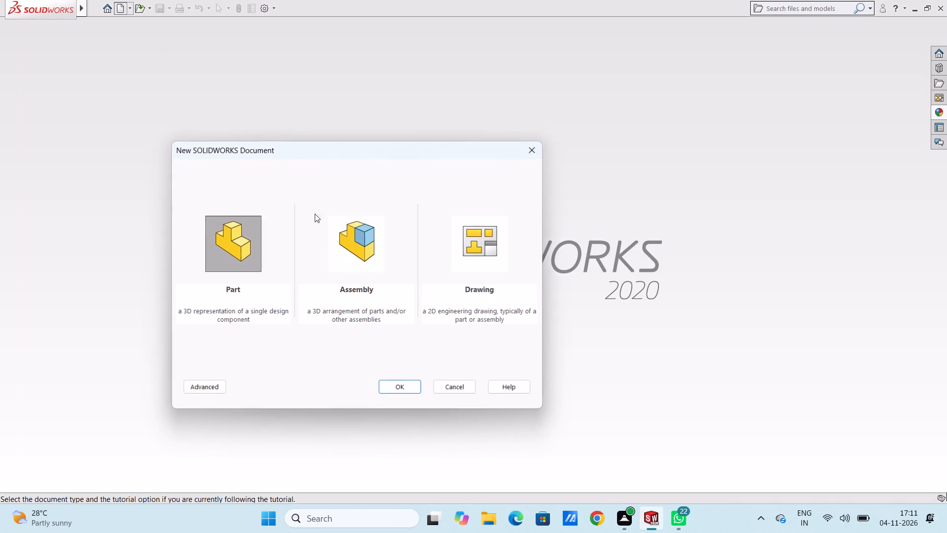
click(394, 385)
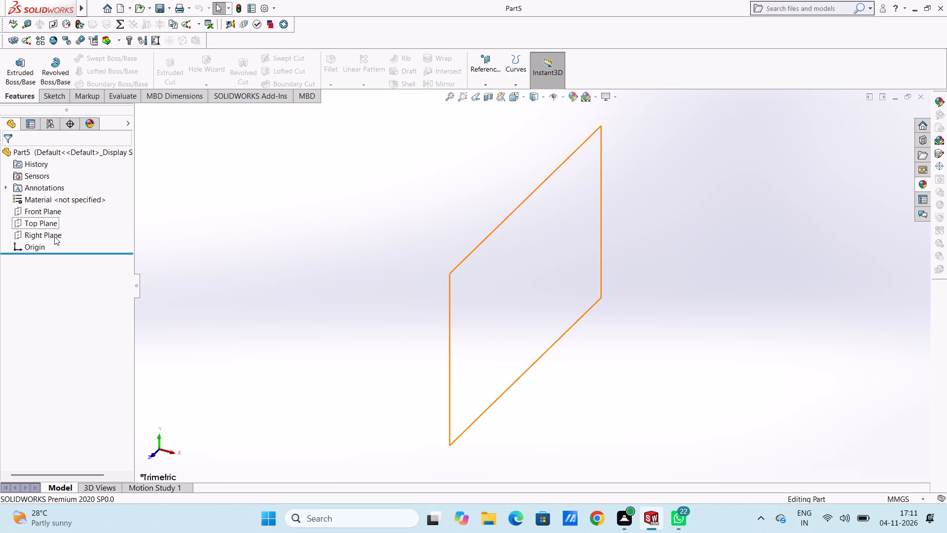
Start a sketch on the Front Plane and draw a circle of about 13.4 mm radius centred on the origin.
click(49, 212)
click(56, 198)
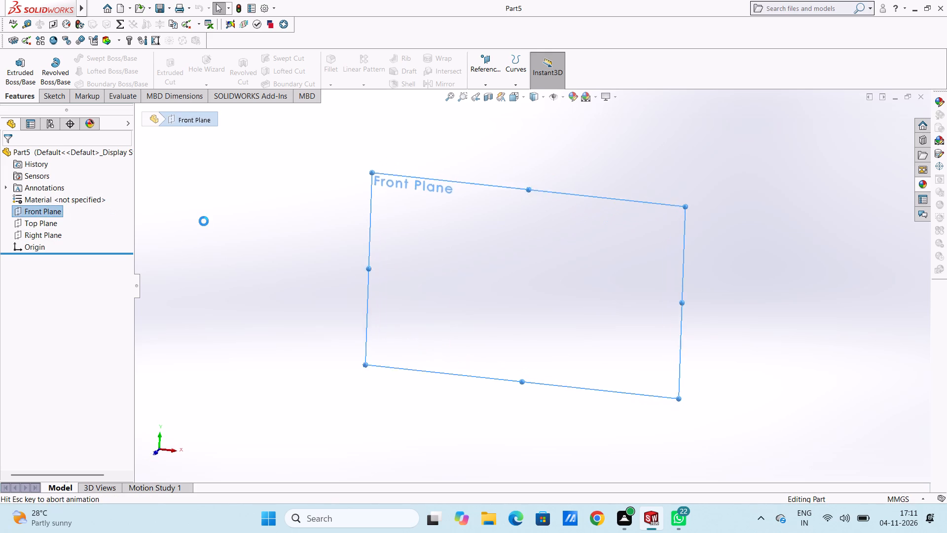
click(204, 221)
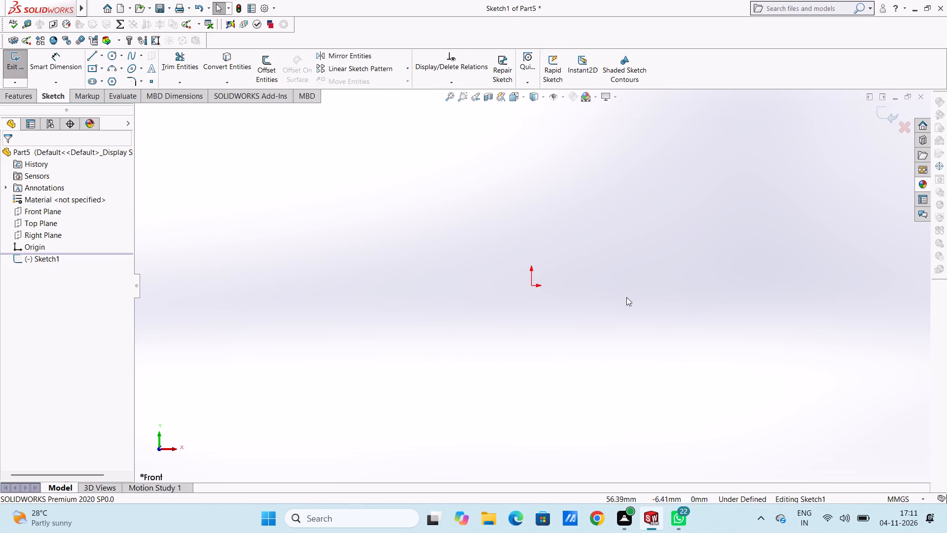
scroll(599, 305, down, 2)
click(111, 51)
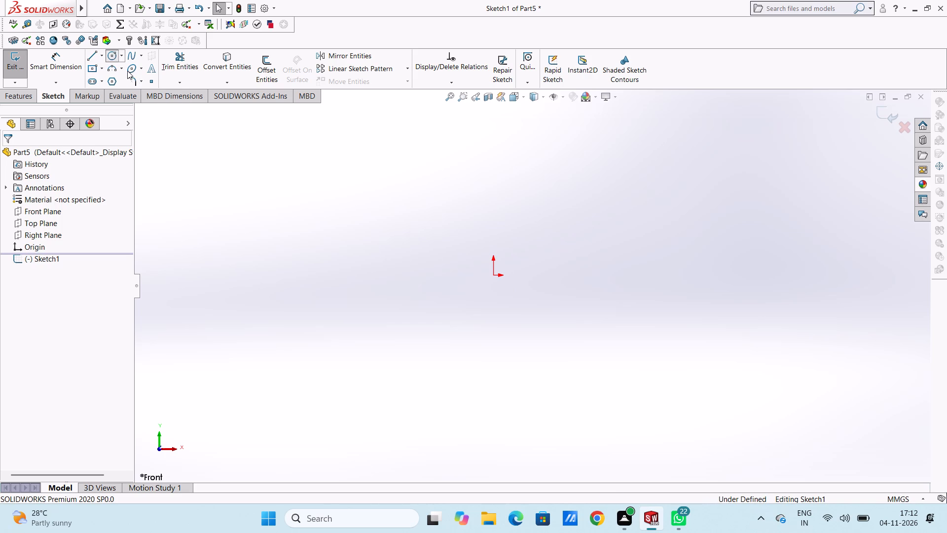
click(494, 277)
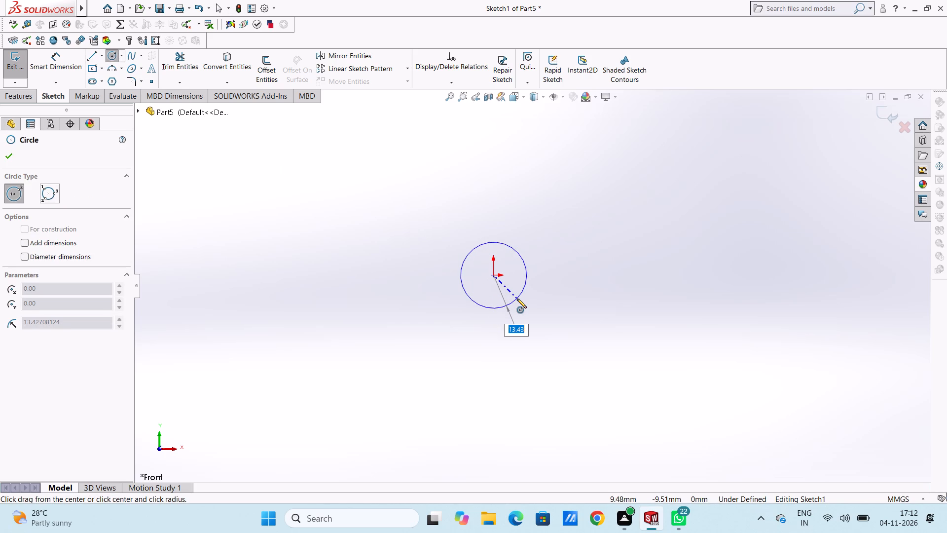
click(517, 299)
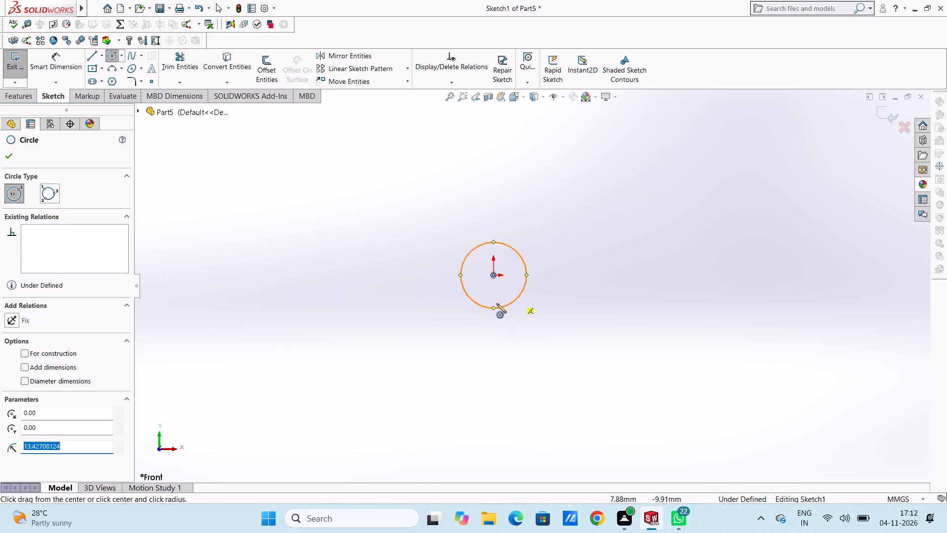
click(10, 157)
click(144, 203)
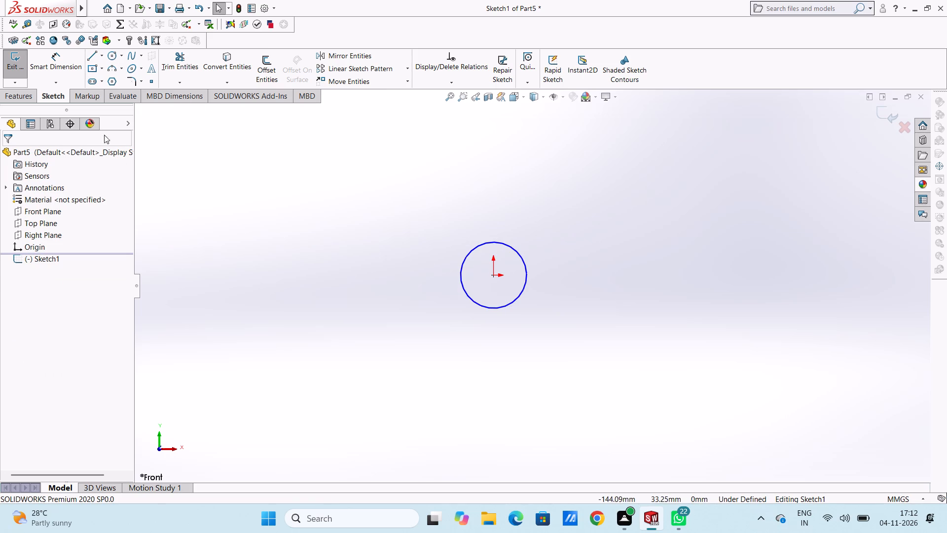
Dimension the circle's diameter to 35 mm.
click(61, 59)
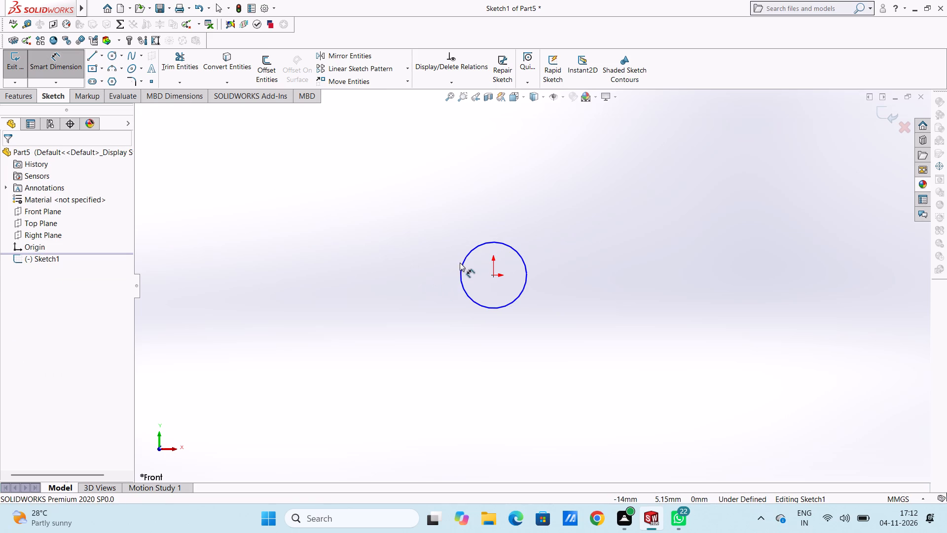
click(462, 265)
click(349, 160)
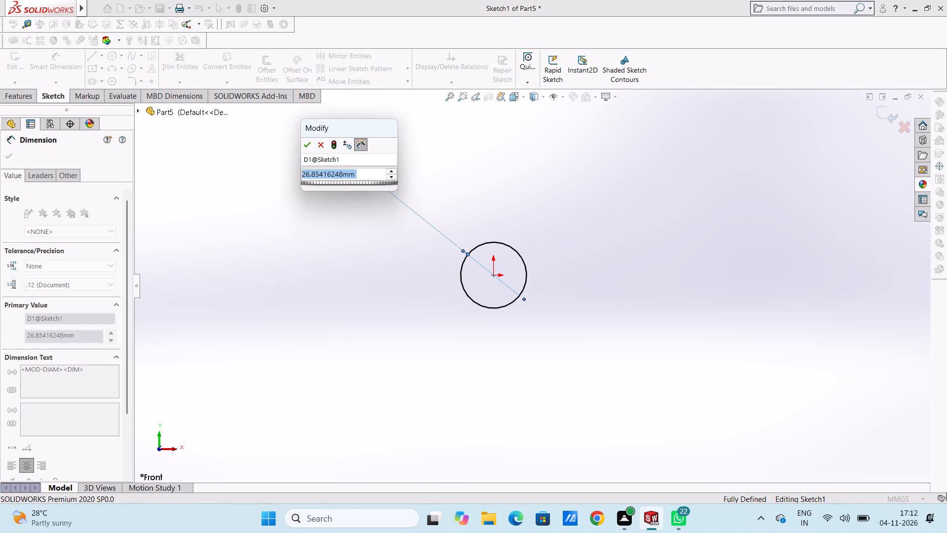
text(35)
key(Return)
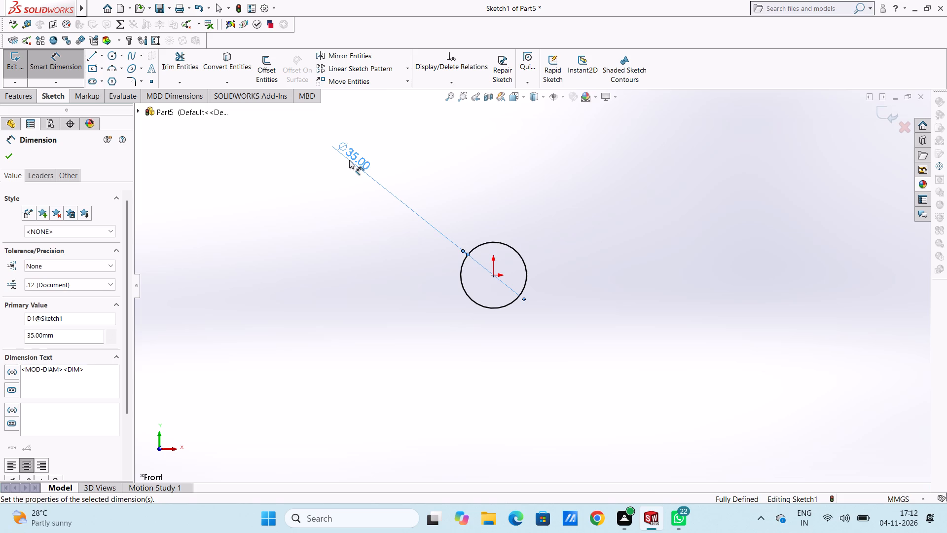
click(346, 222)
scroll(510, 209, up, 4)
scroll(535, 275, down, 2)
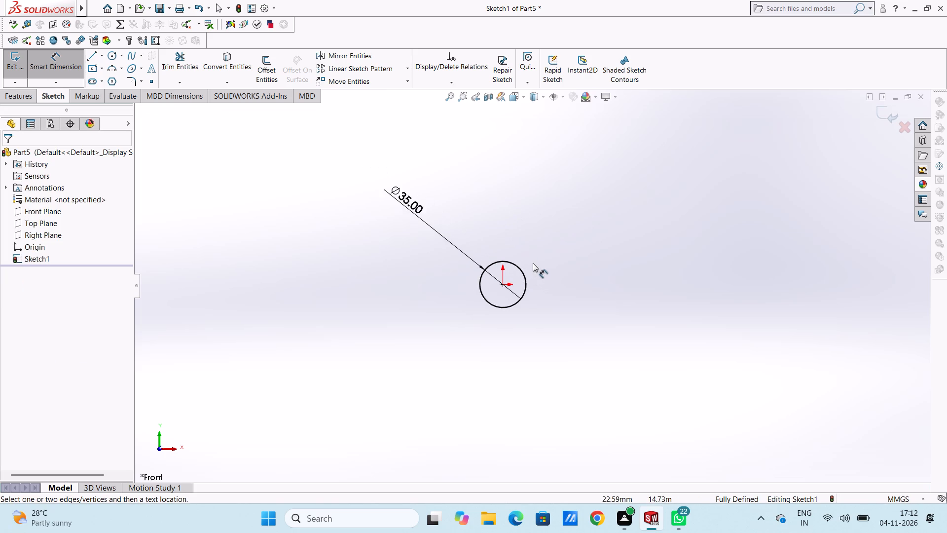
scroll(532, 263, down, 1)
scroll(532, 263, up, 3)
scroll(537, 284, down, 1)
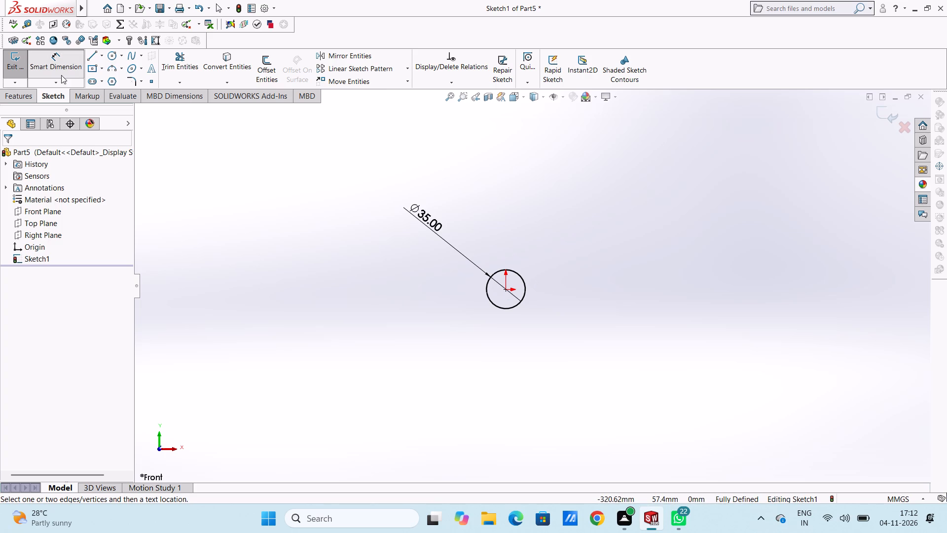
click(75, 66)
Extrude the 35 mm circle as a Blind boss 20 mm deep in the reversed direction, behind the Front Plane.
click(18, 97)
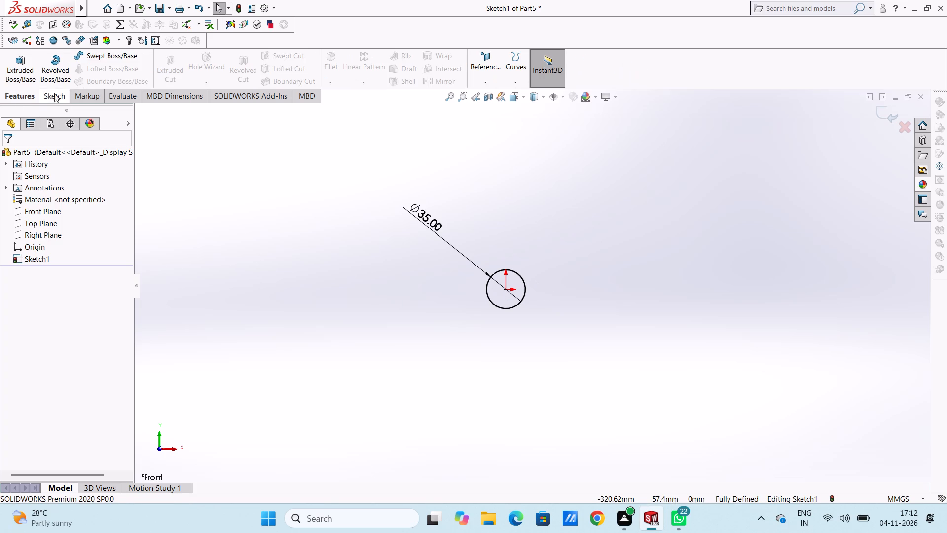
click(21, 62)
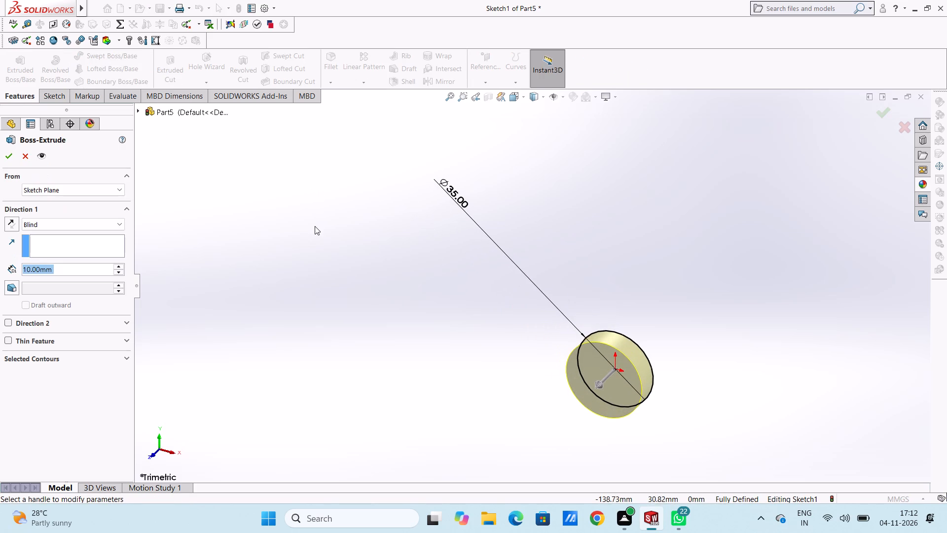
click(10, 223)
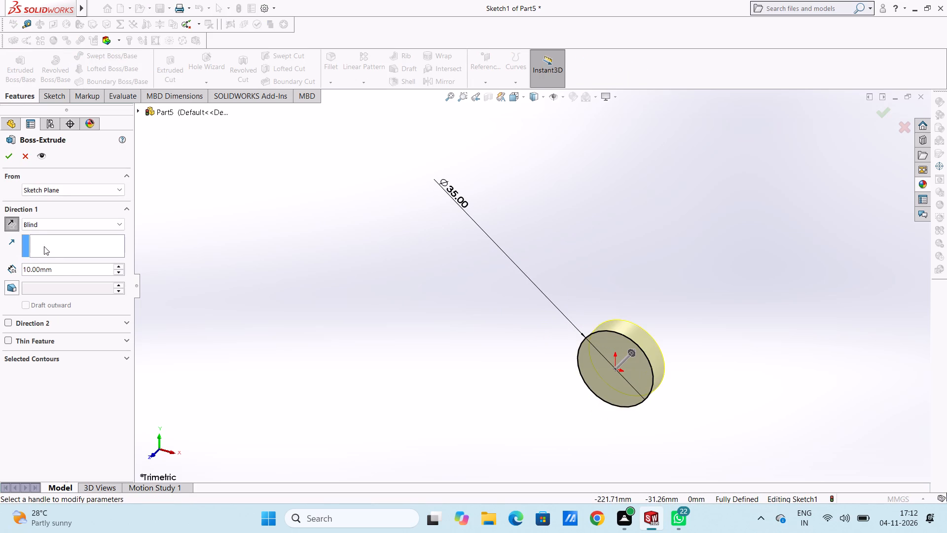
double_click(73, 270)
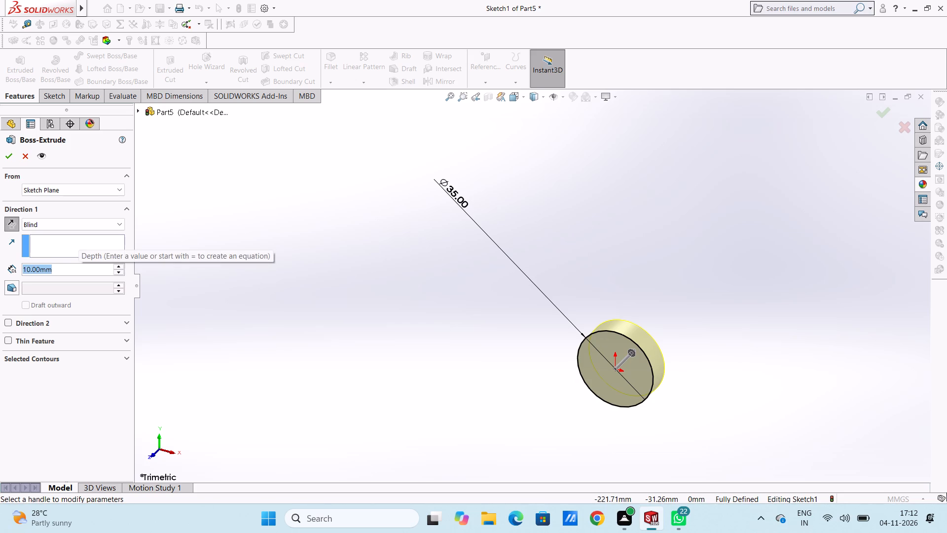
text(20)
key(Return)
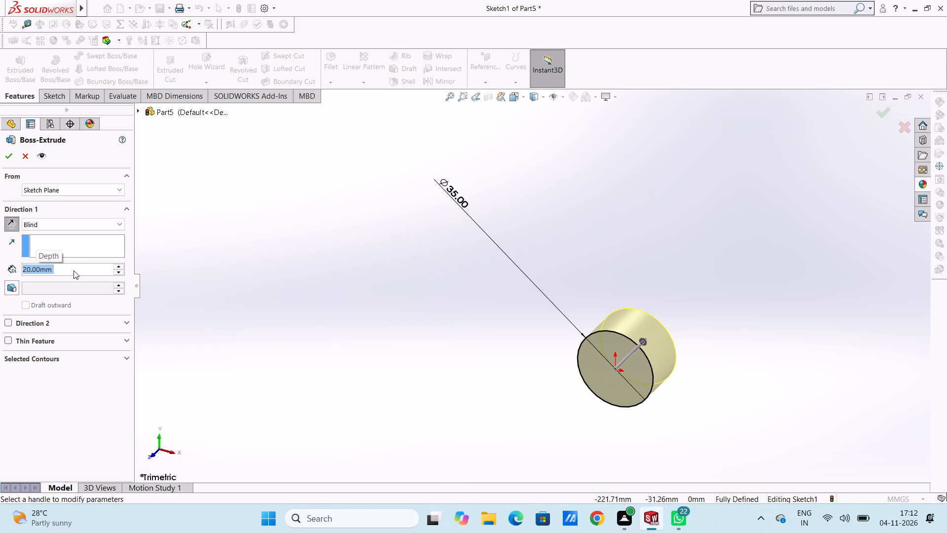
click(7, 155)
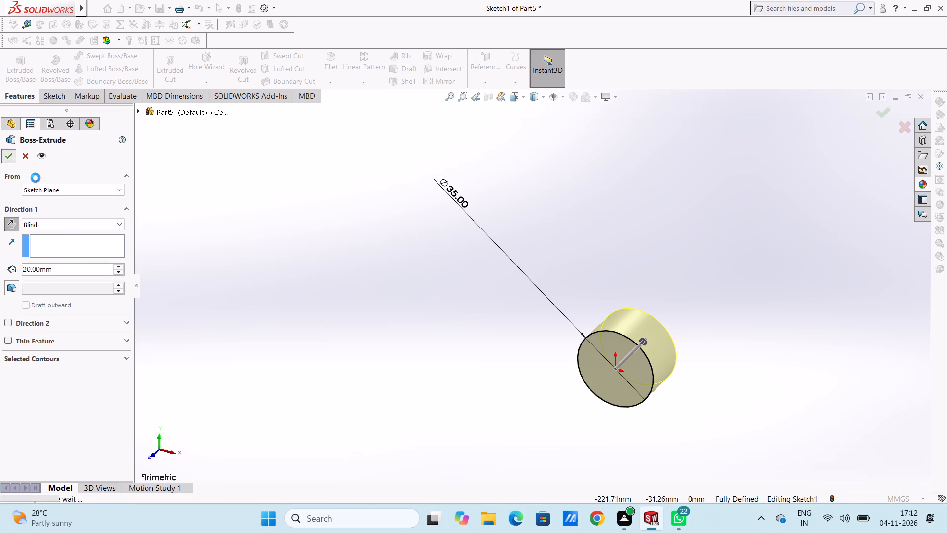
click(385, 329)
Start a new sketch on the back circular face of the cylinder, viewed from the back.
middle_drag(420, 363, 352, 308)
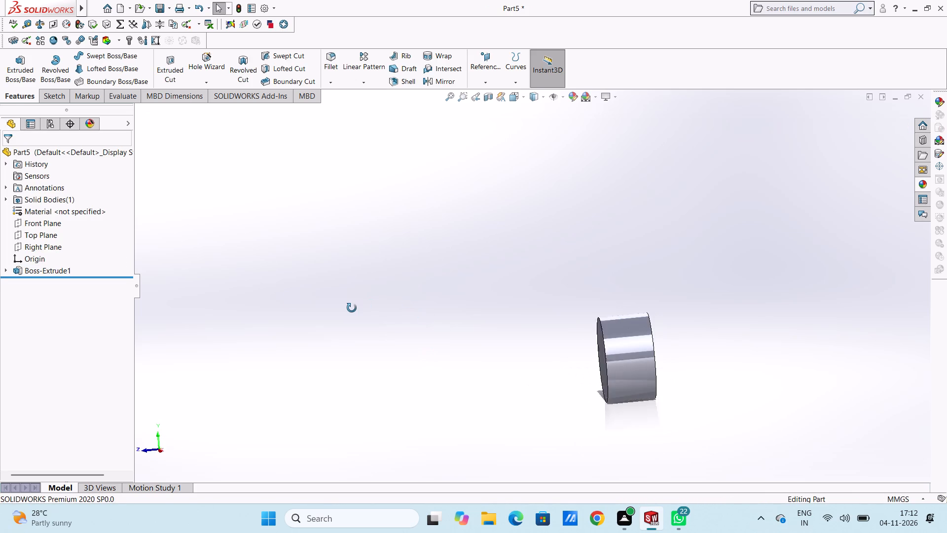
middle_drag(352, 308, 352, 308)
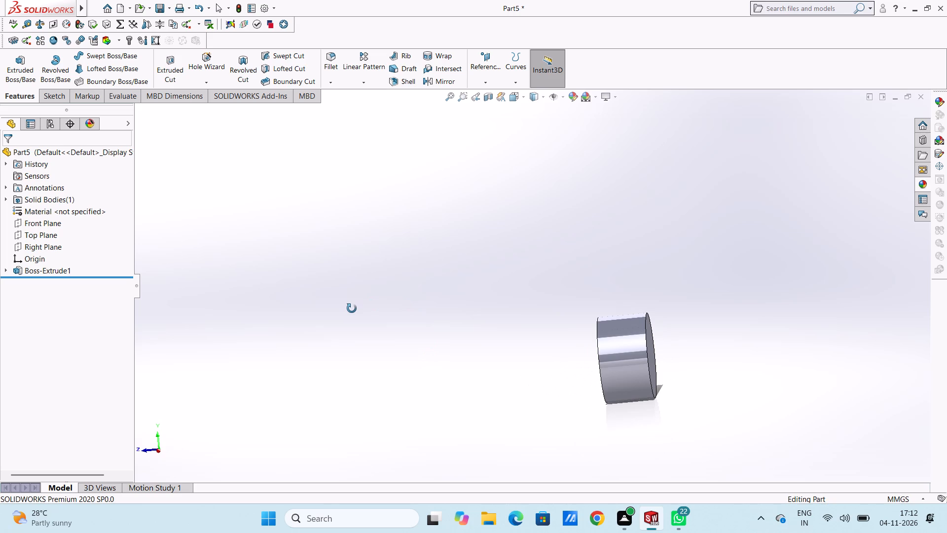
middle_drag(352, 308, 412, 320)
scroll(482, 371, up, 3)
middle_drag(559, 360, 558, 360)
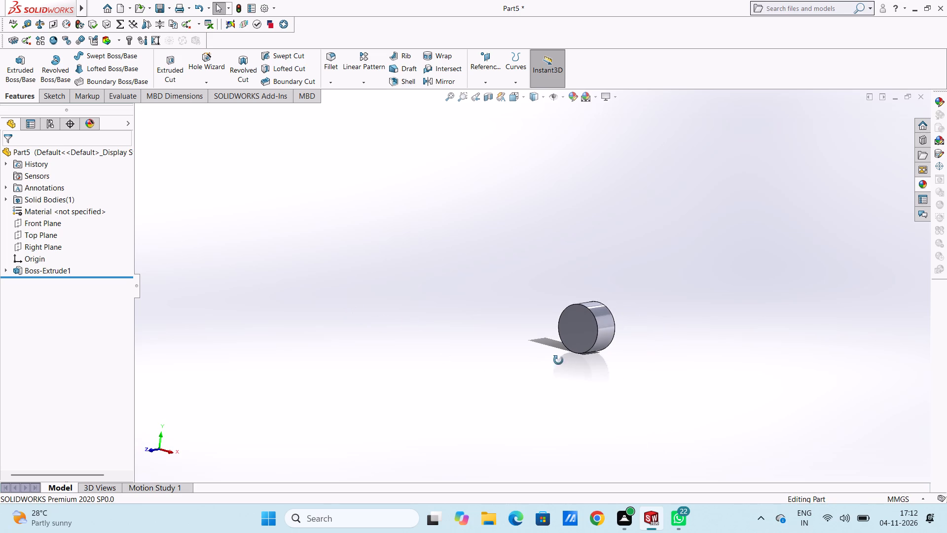
middle_drag(558, 360, 522, 347)
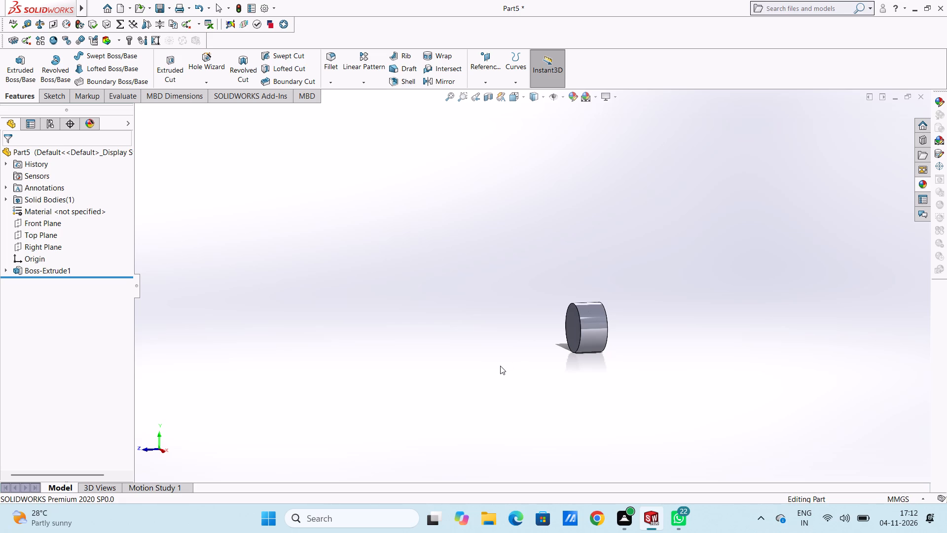
key(ctrl+1)
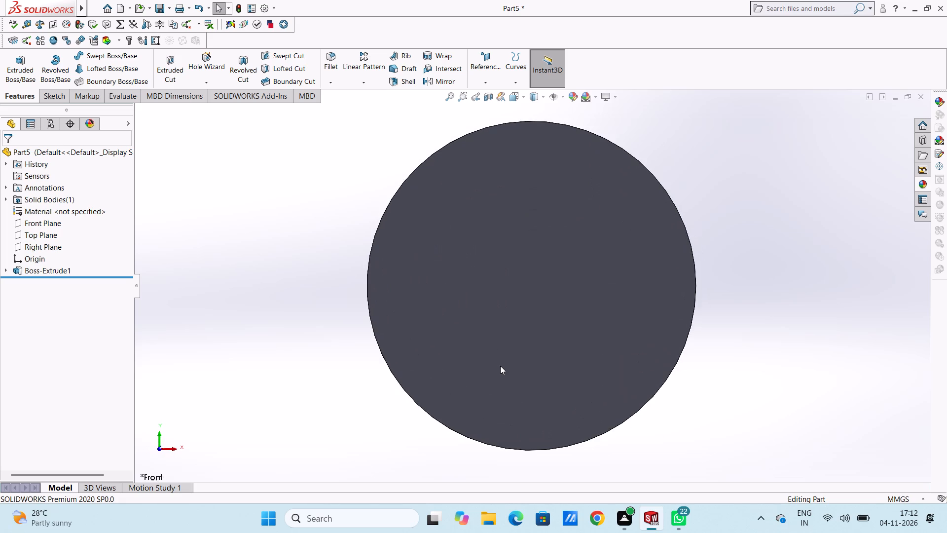
key(ctrl+2)
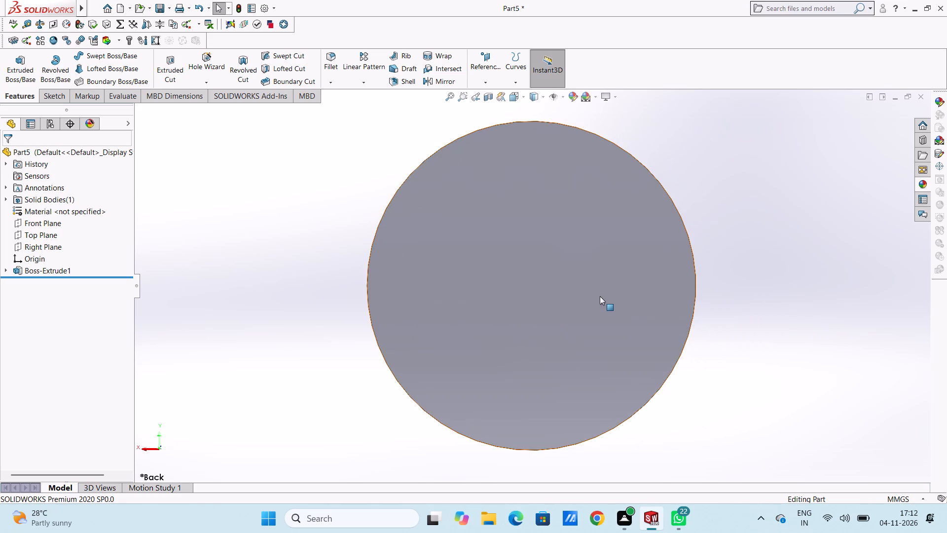
scroll(605, 294, up, 4)
click(560, 280)
click(605, 251)
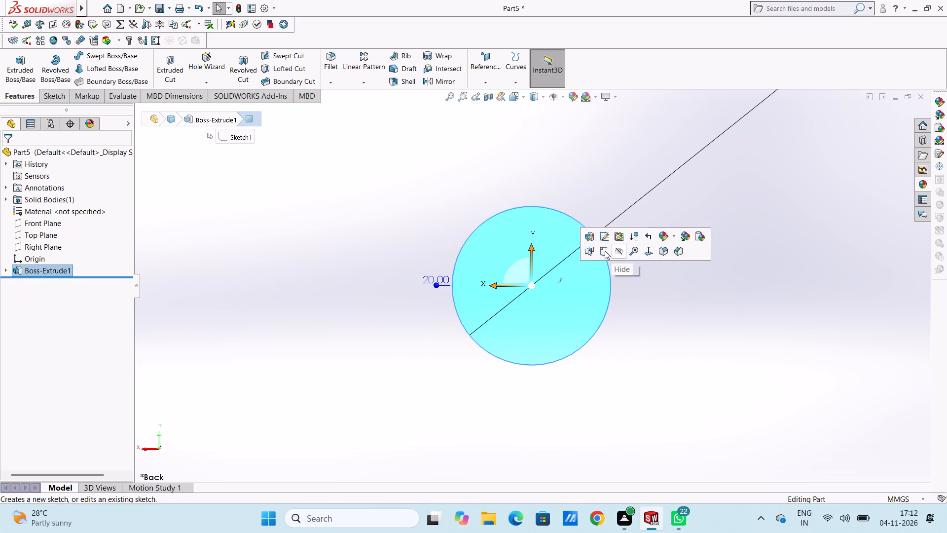
click(623, 231)
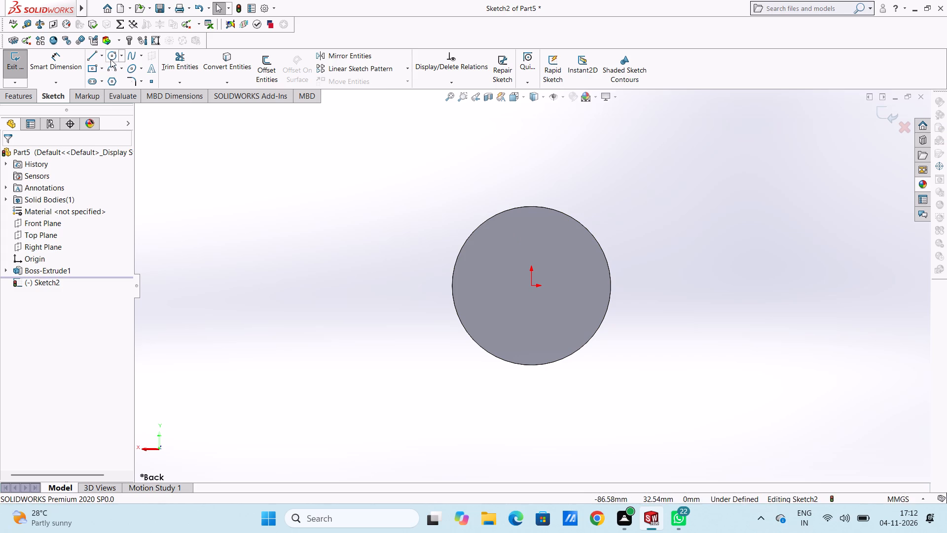
Draw a circle of about 22.2 mm radius centred on the origin, surrounding the cylinder's back face.
click(110, 58)
click(529, 286)
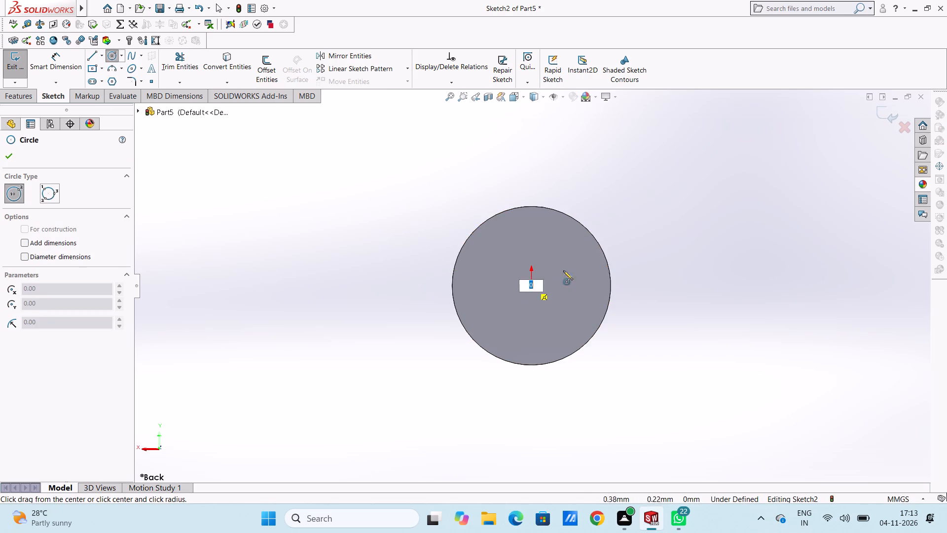
click(612, 225)
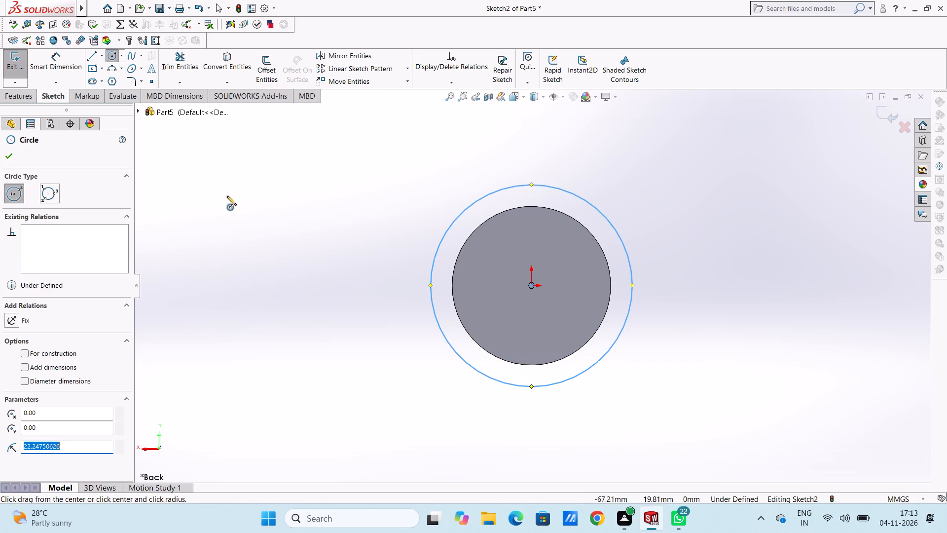
right_click(227, 196)
double_click(241, 204)
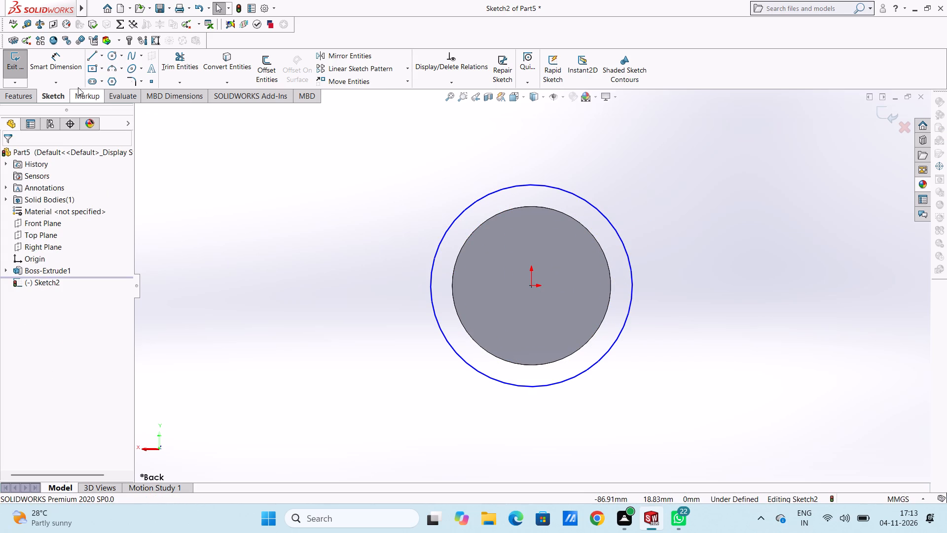
Dimension the larger circle's diameter to 45 mm.
click(70, 65)
scroll(462, 242, up, 4)
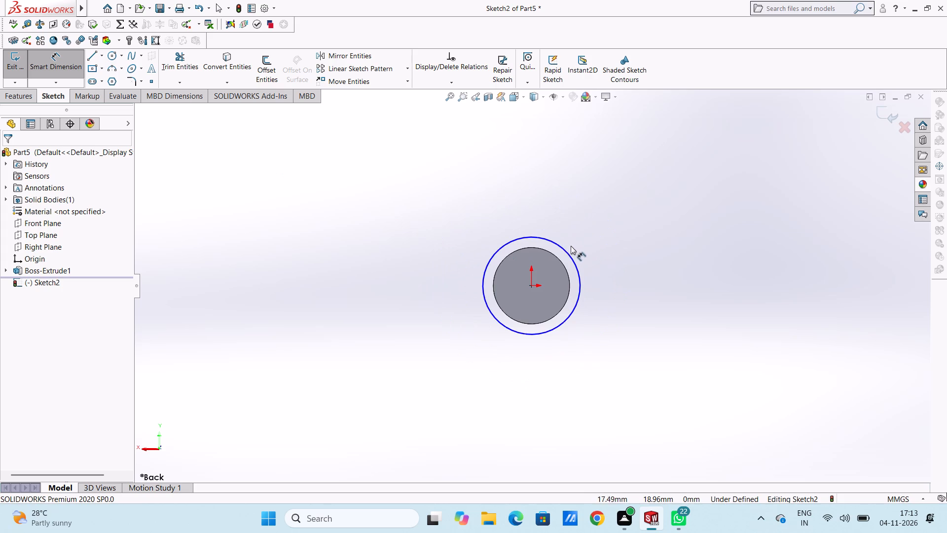
scroll(571, 246, down, 3)
click(465, 245)
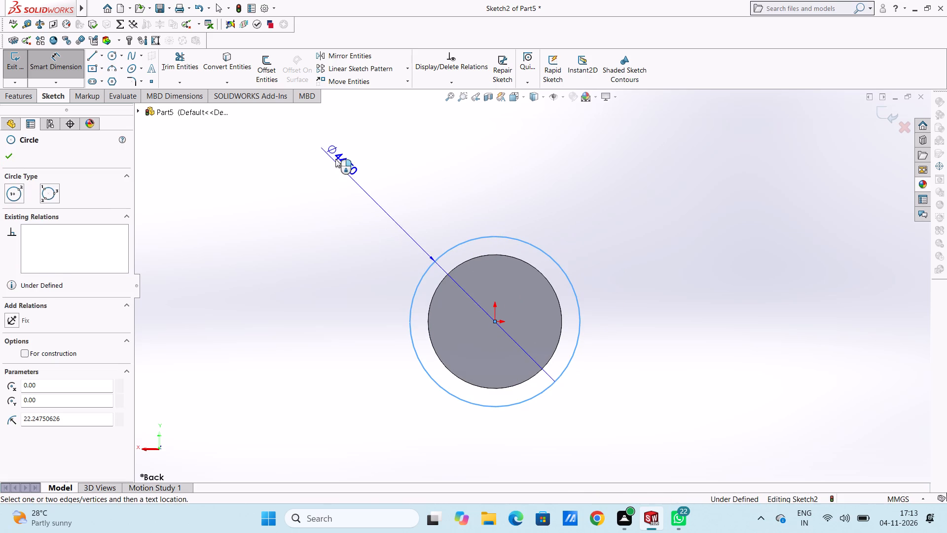
click(335, 158)
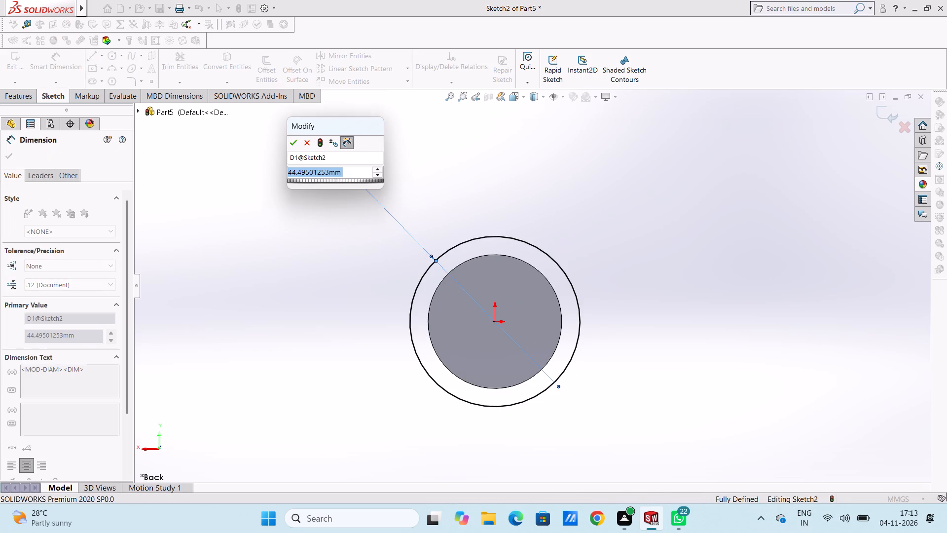
text(45)
key(Return)
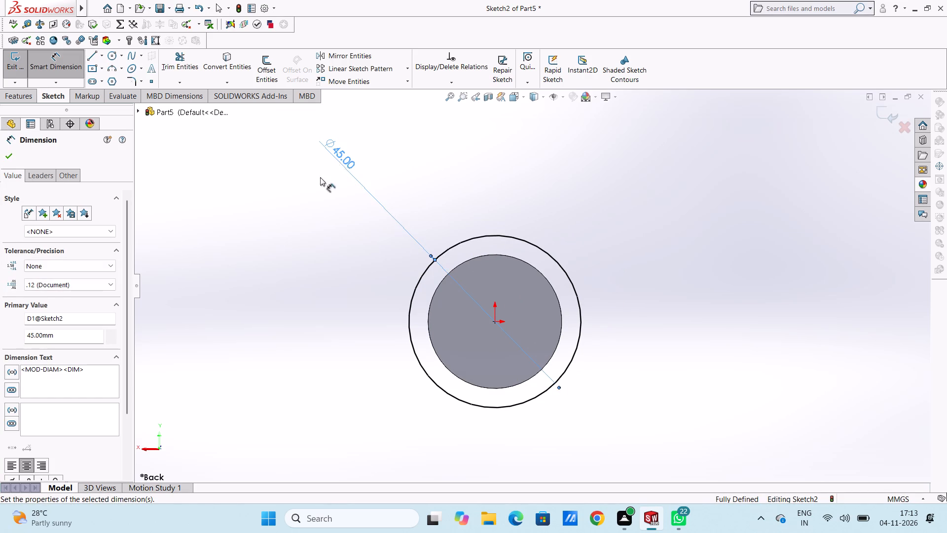
click(8, 157)
click(185, 198)
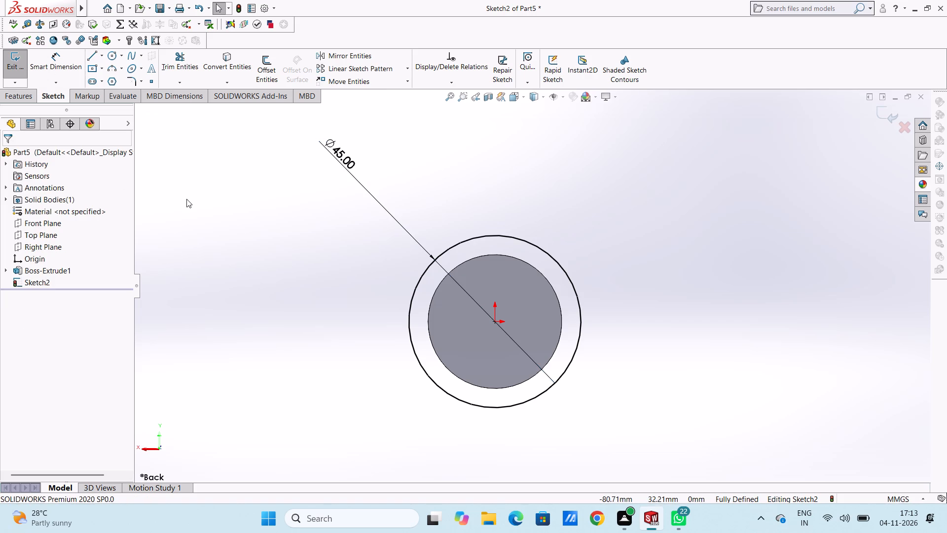
Extrude the 45 mm circle as a Blind boss 30 mm deep, extending away from the smaller cylinder.
middle_drag(328, 211, 361, 237)
scroll(706, 327, up, 3)
middle_drag(629, 327, 646, 305)
scroll(625, 306, down, 3)
scroll(569, 316, up, 1)
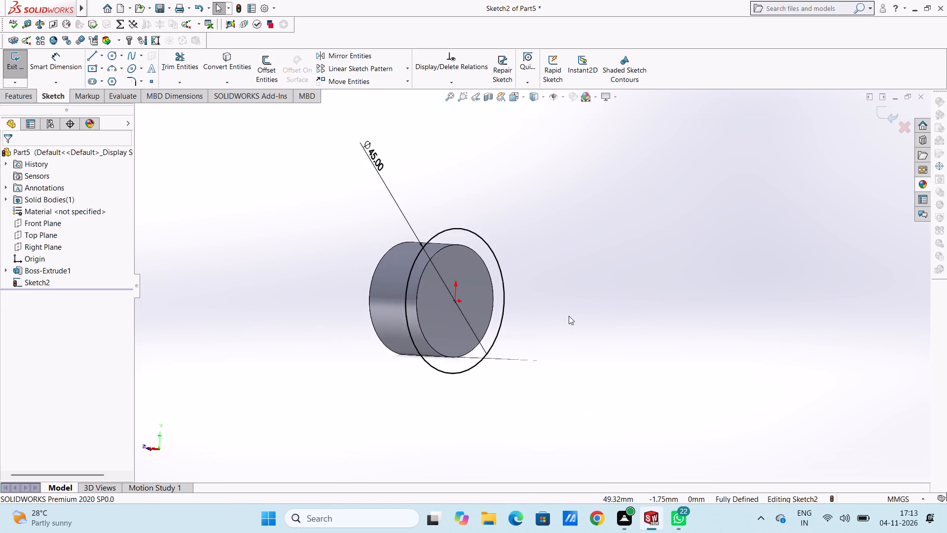
scroll(569, 316, up, 1)
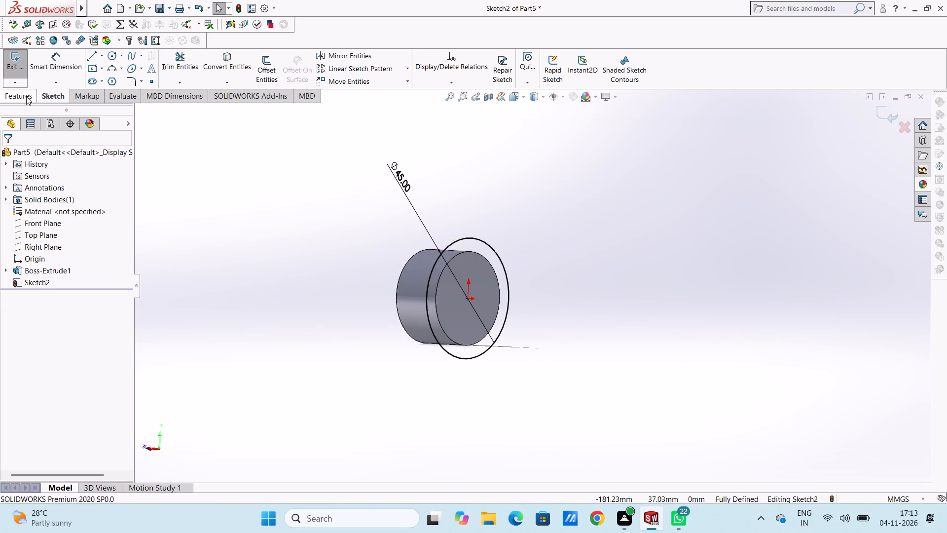
click(26, 96)
click(30, 63)
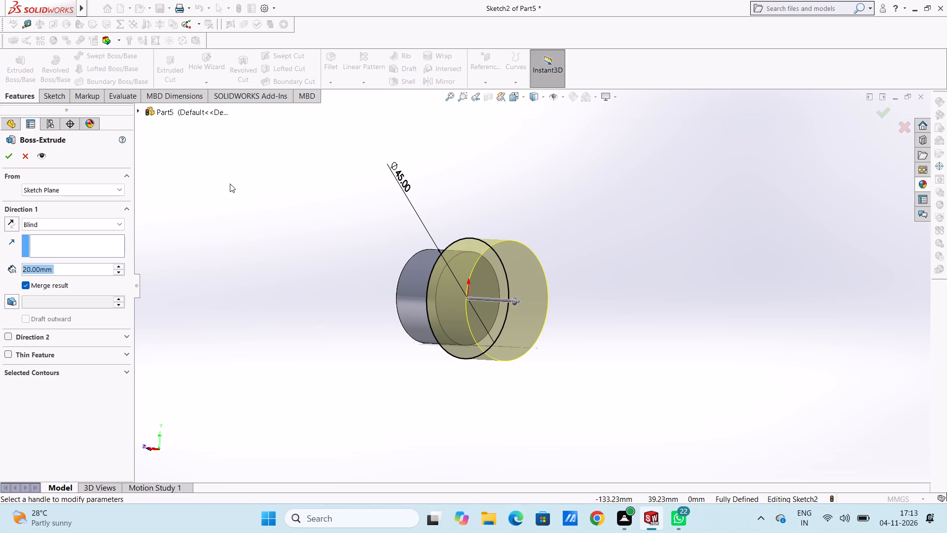
middle_drag(234, 184, 264, 181)
double_click(93, 268)
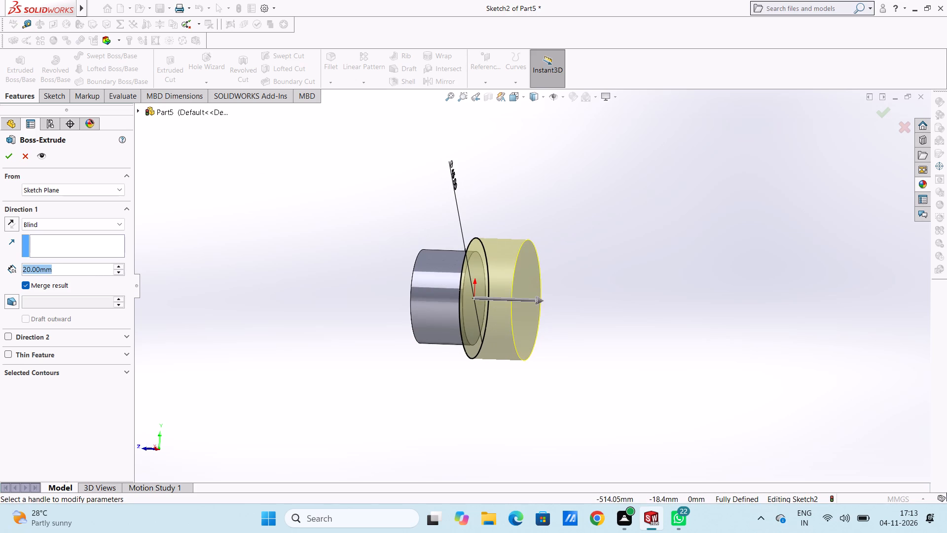
text(30)
key(Return)
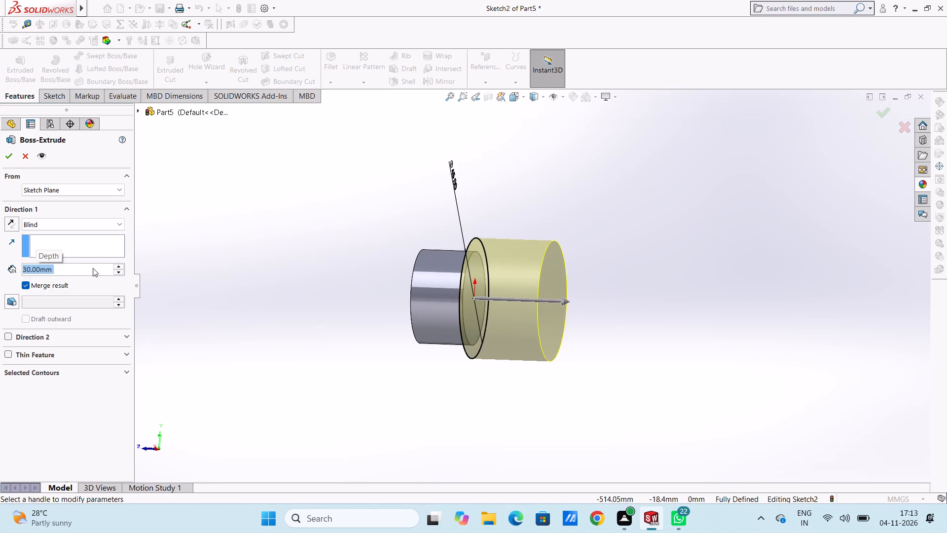
click(4, 158)
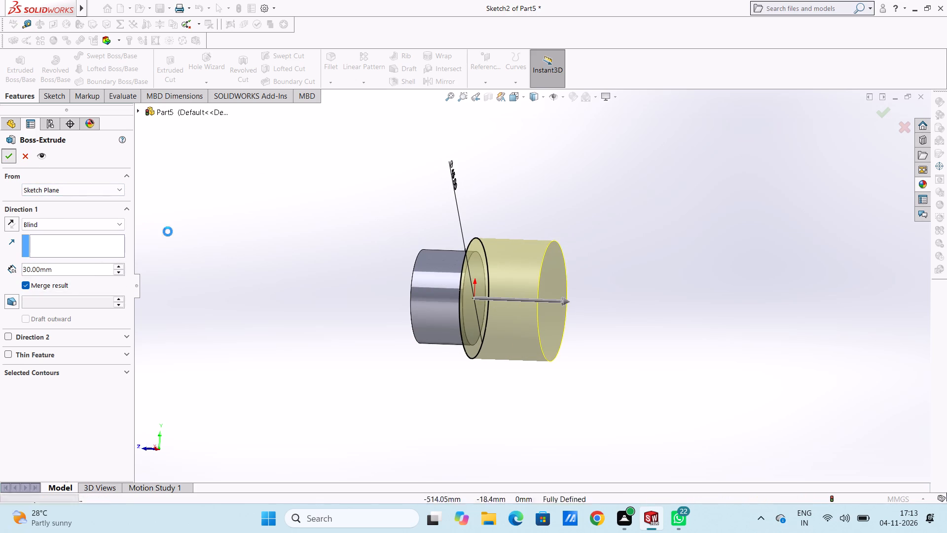
click(227, 261)
Start a new sketch on the circular end face of the 45 mm cylinder, viewed from the back.
middle_drag(294, 274, 330, 281)
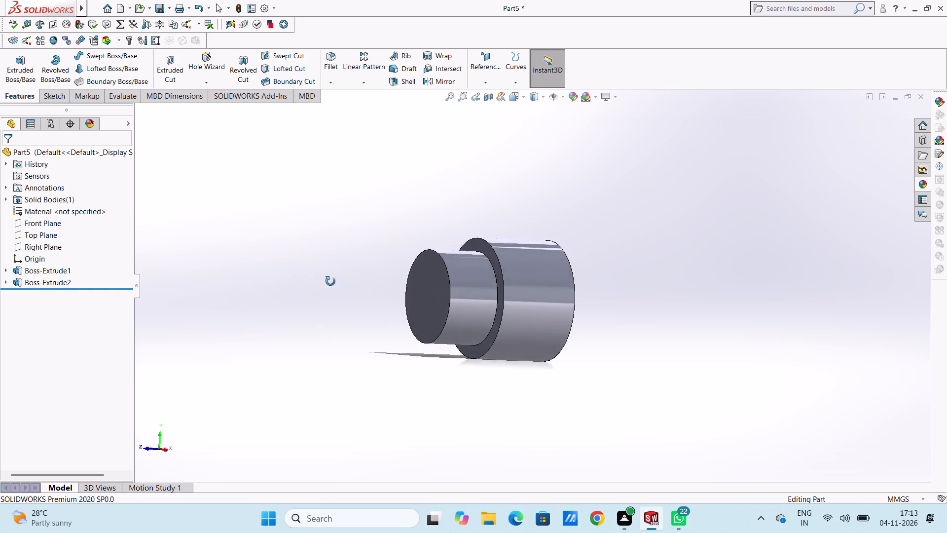
middle_drag(330, 281, 249, 281)
scroll(555, 265, up, 3)
middle_drag(570, 265, 587, 252)
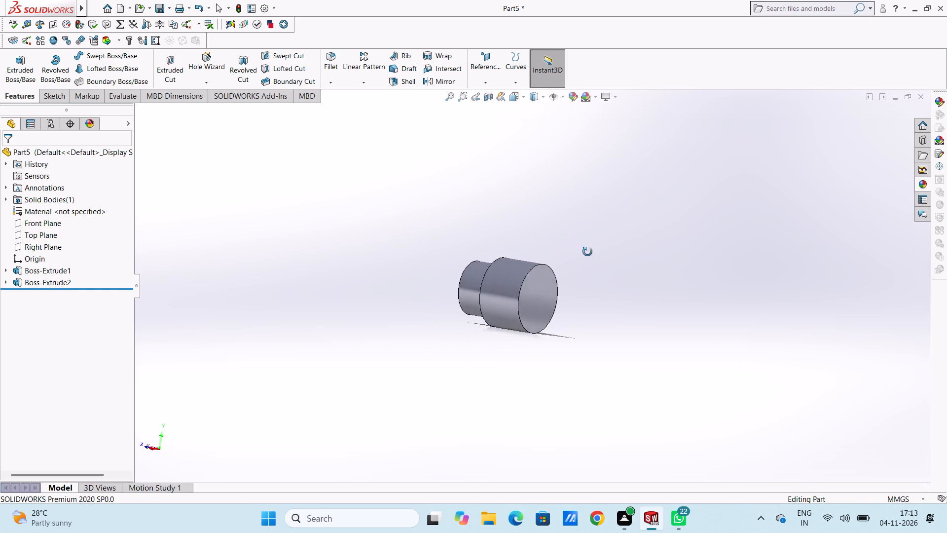
middle_drag(587, 252, 581, 223)
scroll(571, 284, down, 3)
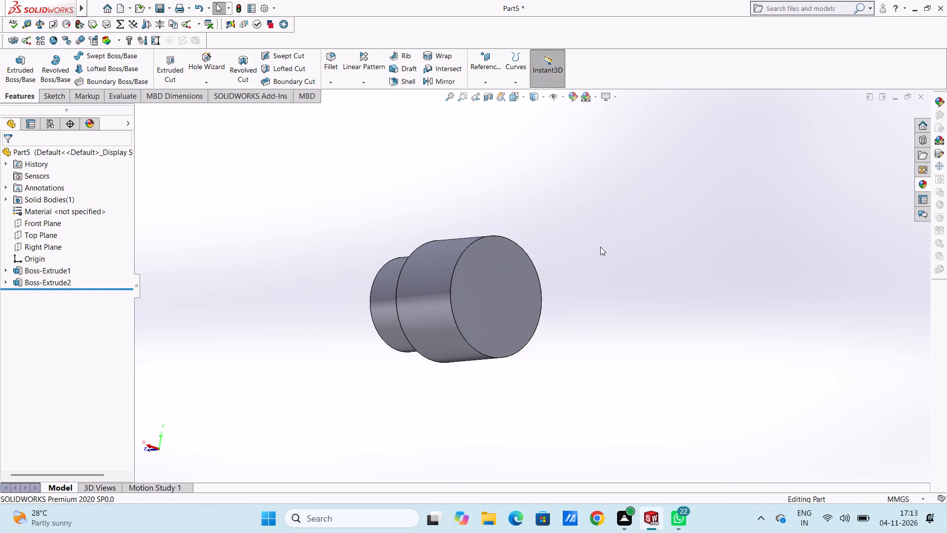
middle_drag(602, 249, 597, 234)
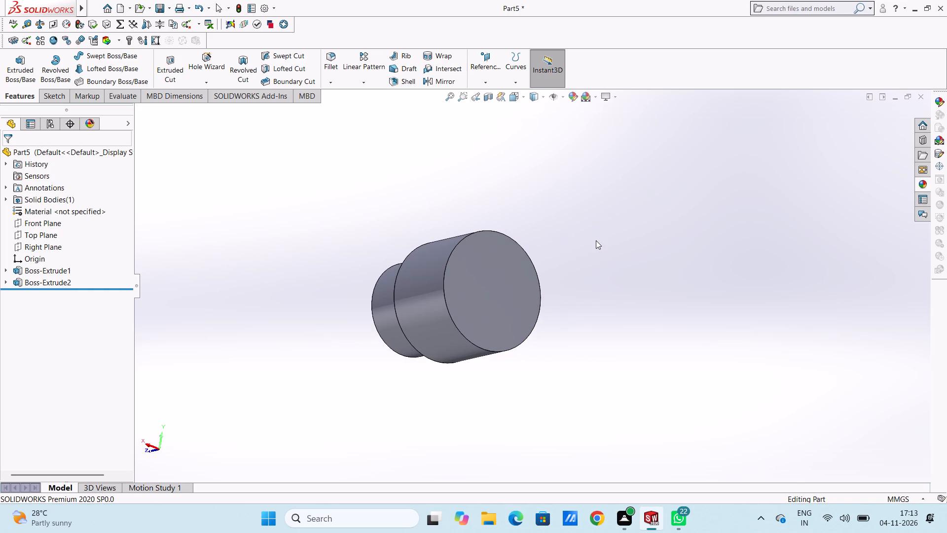
key(ctrl+2)
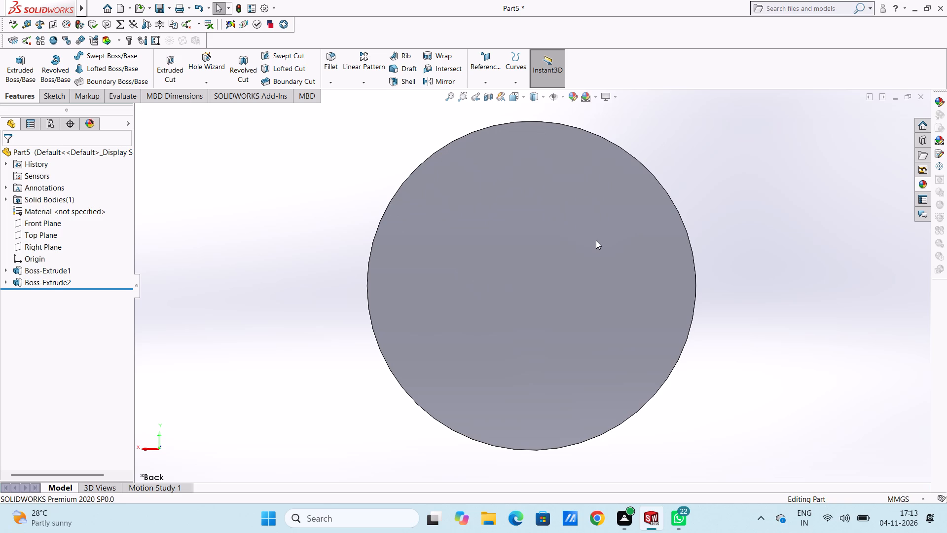
scroll(594, 282, up, 5)
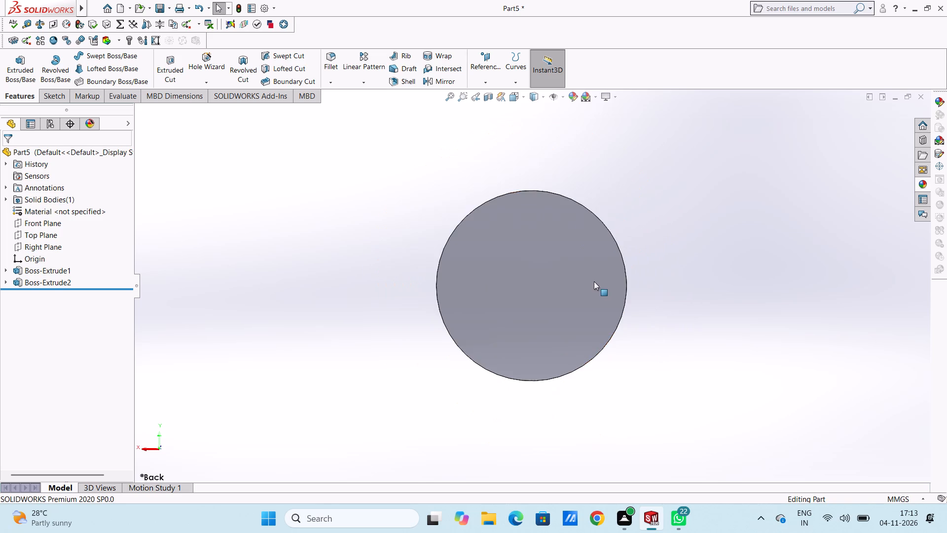
click(534, 284)
click(577, 258)
click(630, 202)
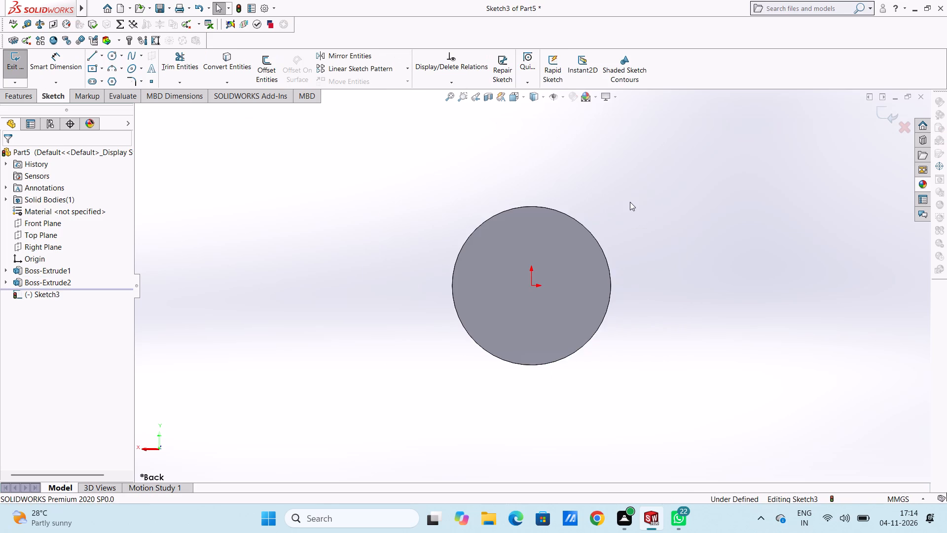
scroll(629, 301, down, 2)
scroll(618, 293, up, 3)
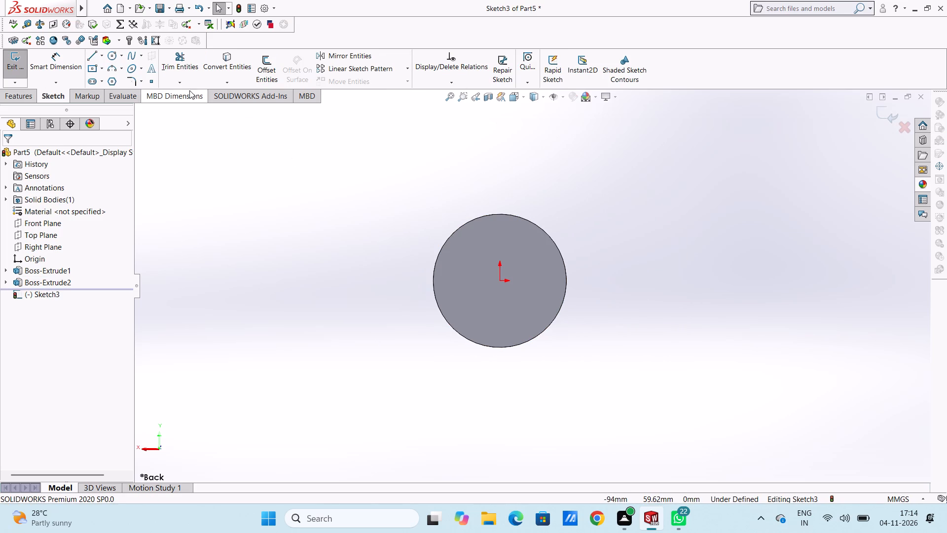
Draw a circle centred on the origin, larger than the 45 mm cylinder's back face and surrounding it.
click(109, 57)
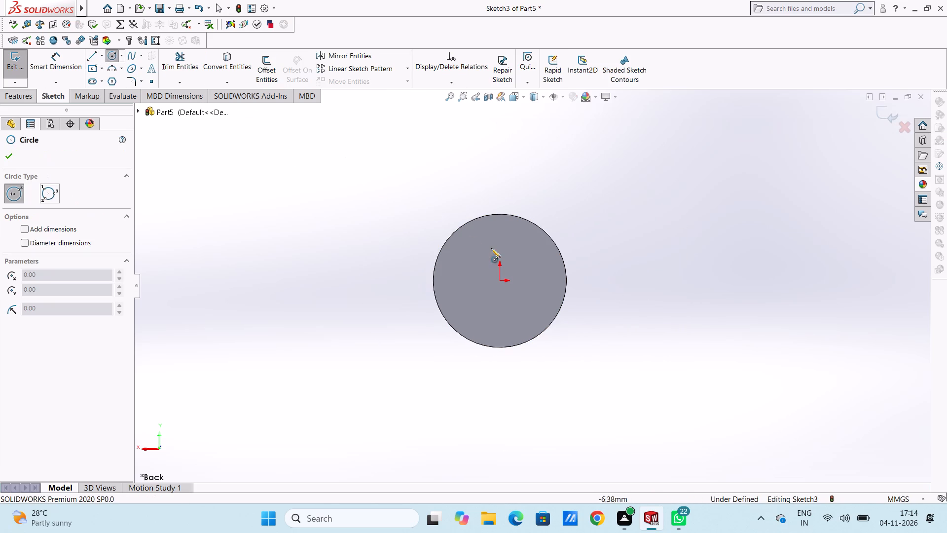
scroll(518, 253, down, 3)
click(488, 308)
scroll(588, 221, up, 2)
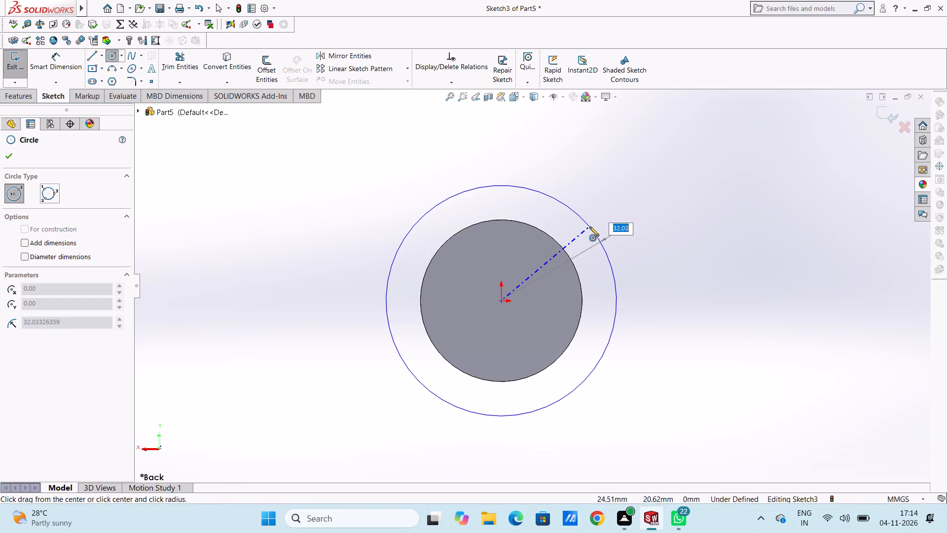
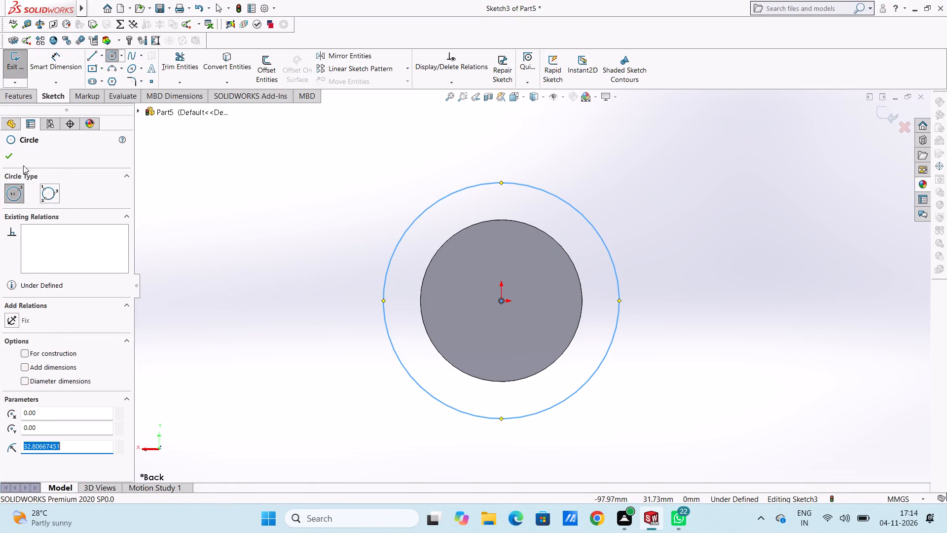
Dimension the diameter of the new circle around the 45 mm cylinder's back face to 66 mm.
click(9, 155)
click(214, 187)
click(43, 56)
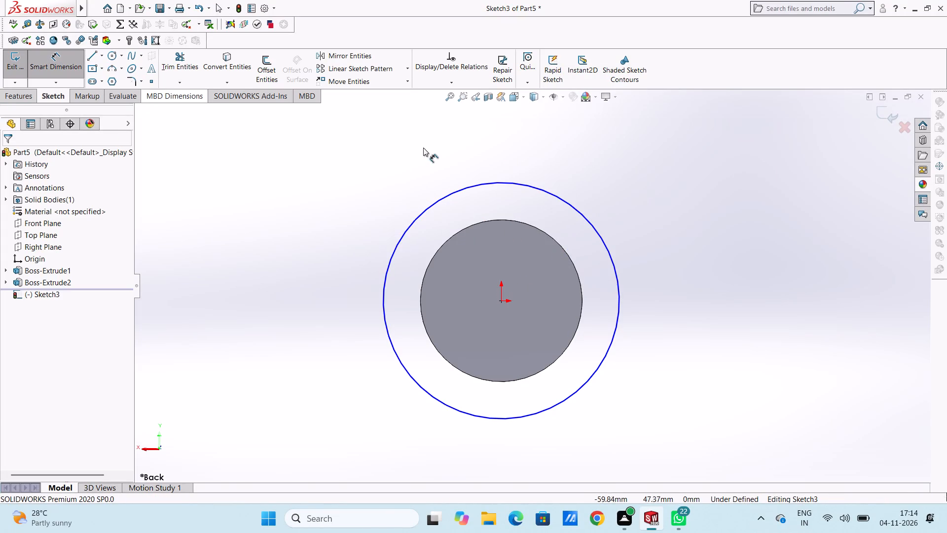
click(600, 236)
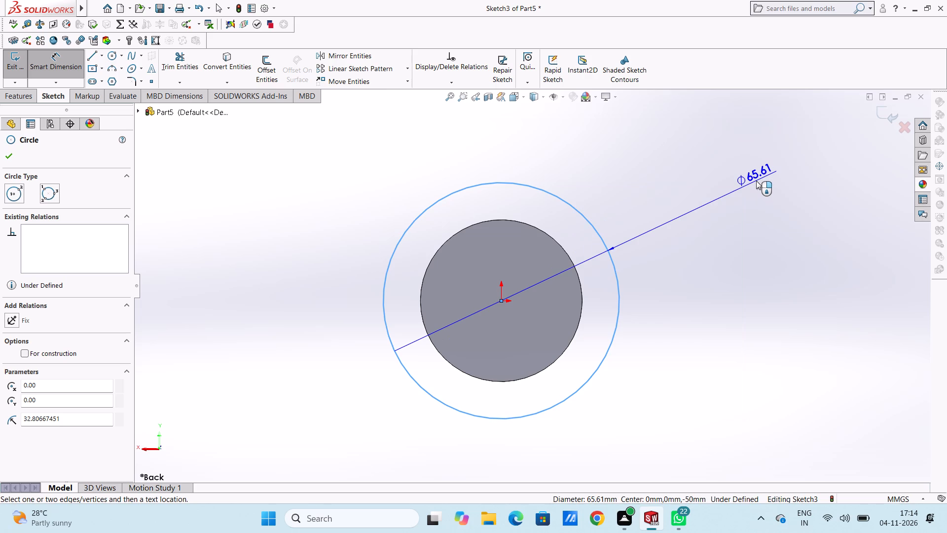
click(756, 181)
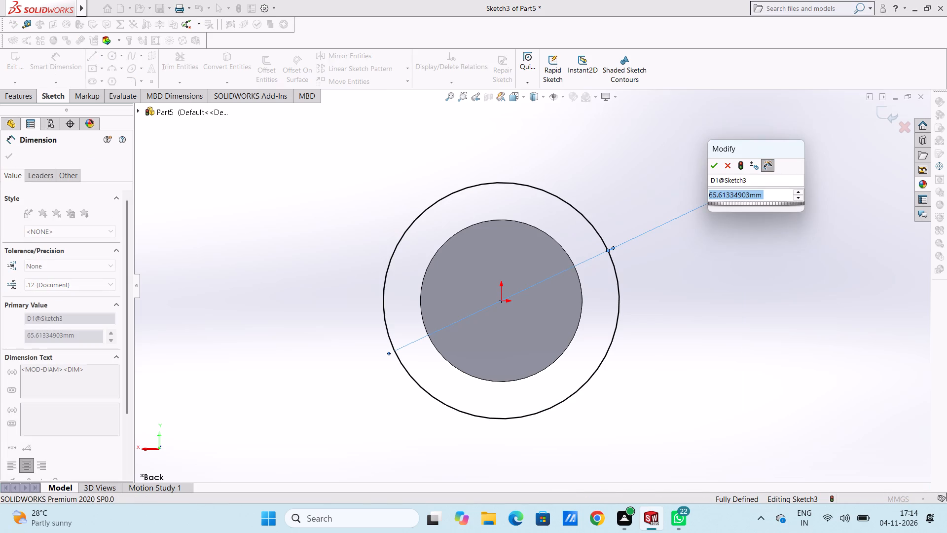
text(66)
key(Return)
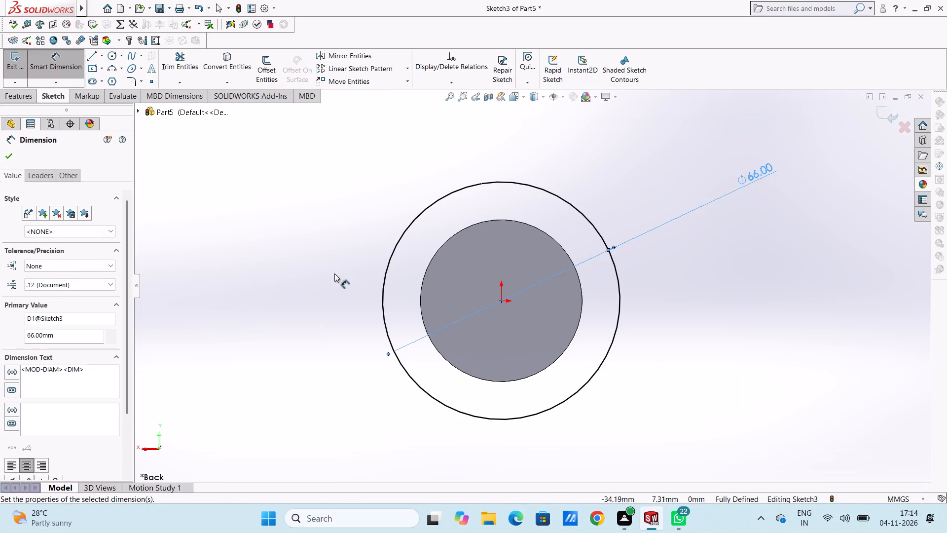
click(328, 271)
Extrude the 66 mm circle as a Blind boss 25 mm deep, extending away from the 45 mm cylinder with merged result.
scroll(331, 268, up, 4)
middle_drag(344, 276, 468, 282)
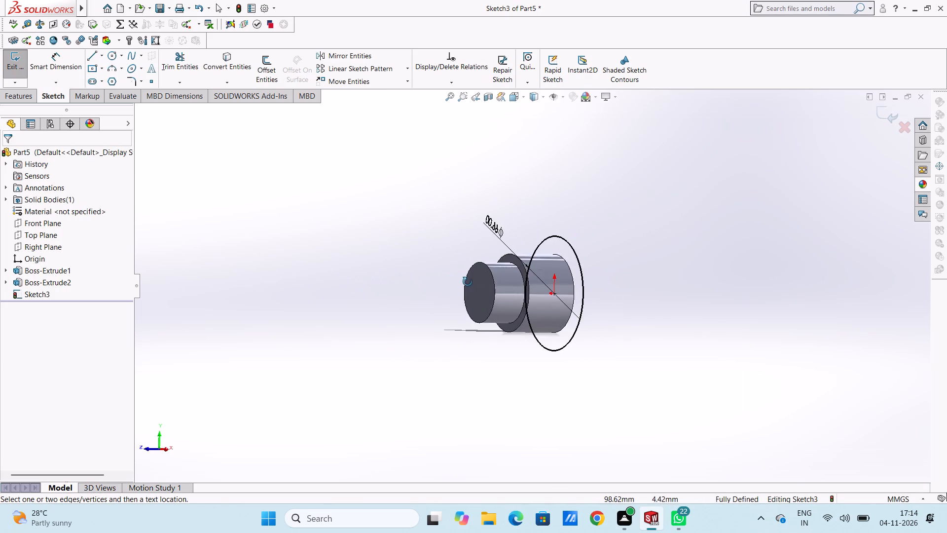
middle_drag(468, 282, 507, 283)
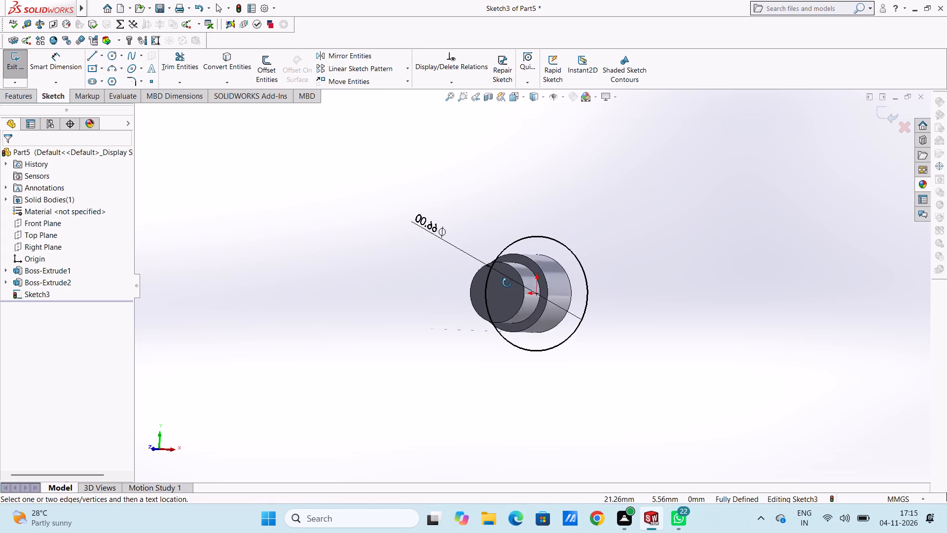
middle_drag(507, 283, 489, 289)
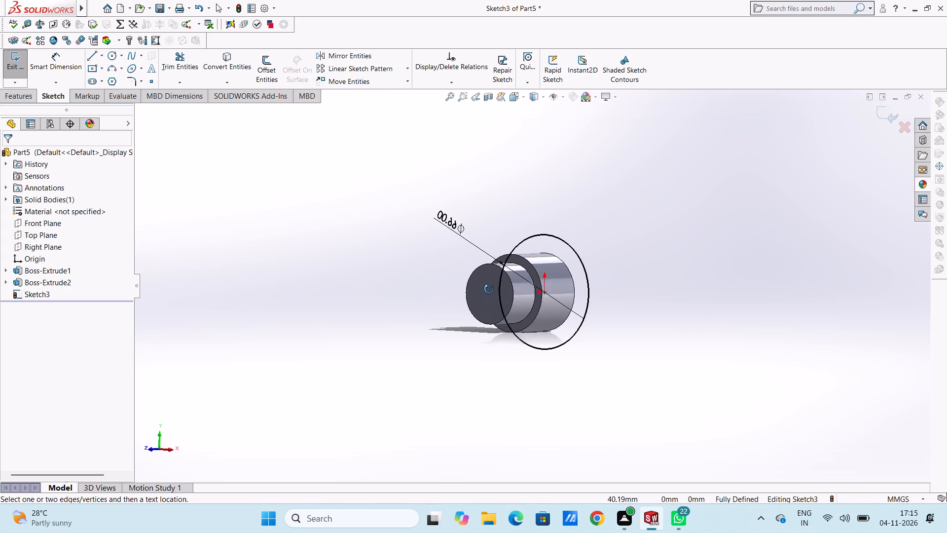
middle_drag(489, 289, 455, 293)
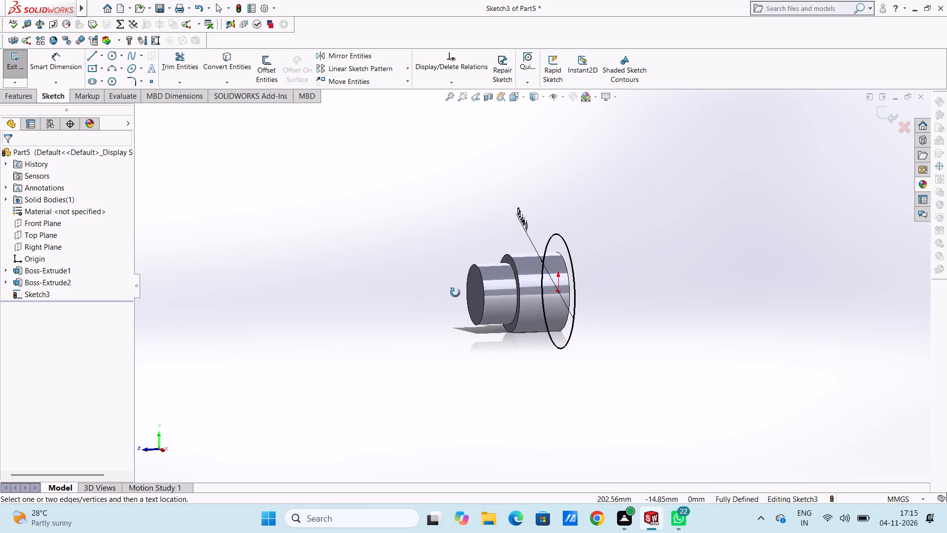
middle_drag(455, 293, 426, 296)
middle_drag(426, 296, 415, 297)
click(67, 72)
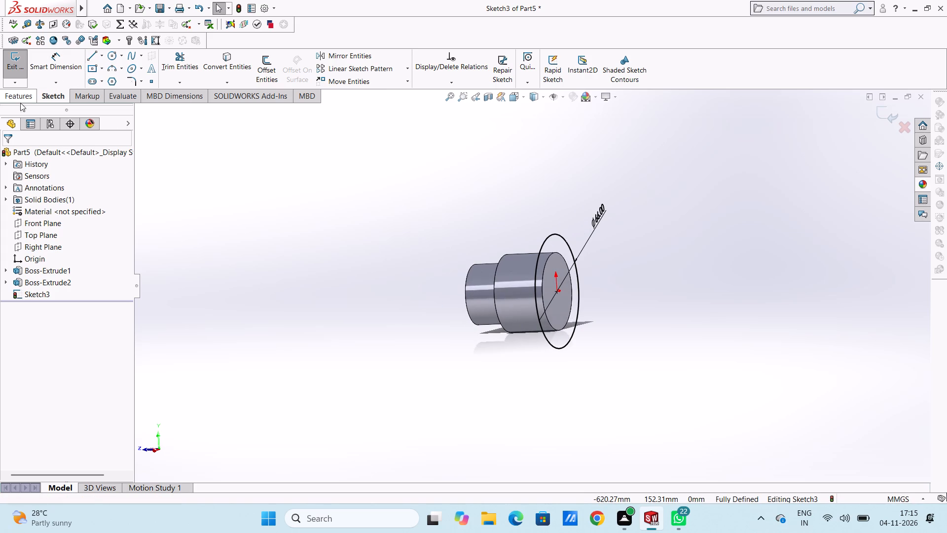
click(16, 102)
click(16, 74)
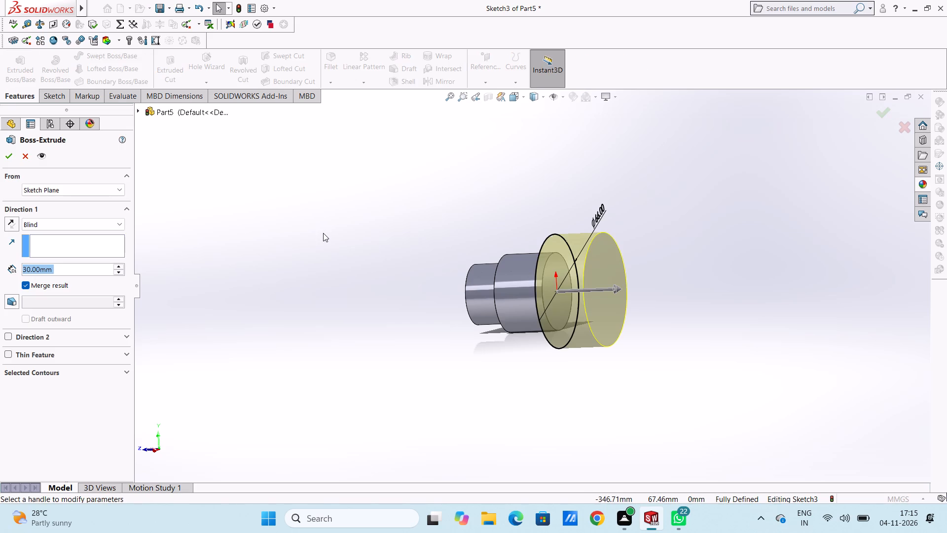
text(25)
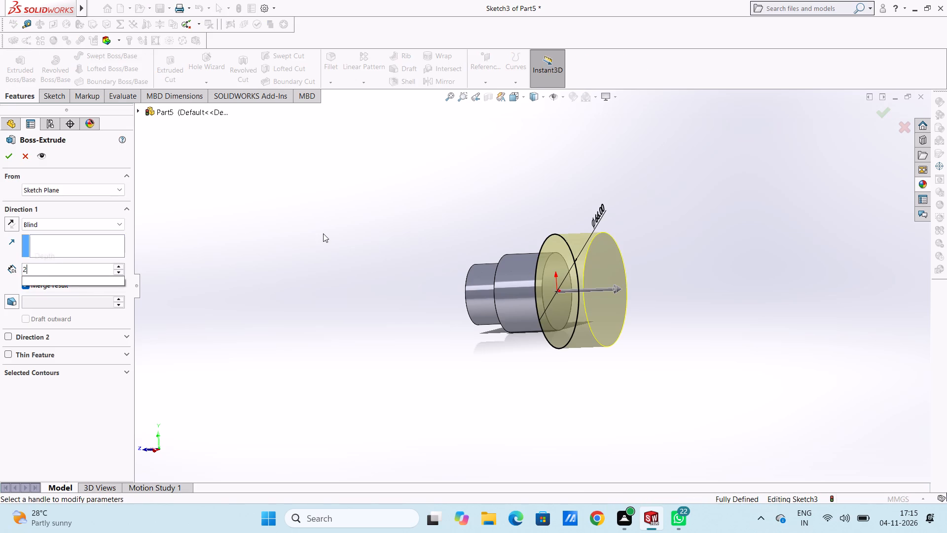
key(Return)
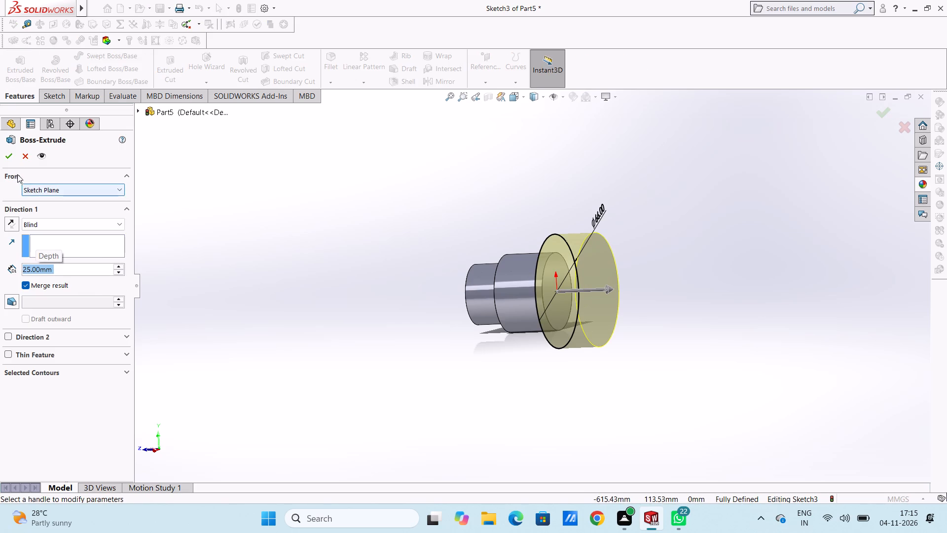
click(10, 152)
click(219, 230)
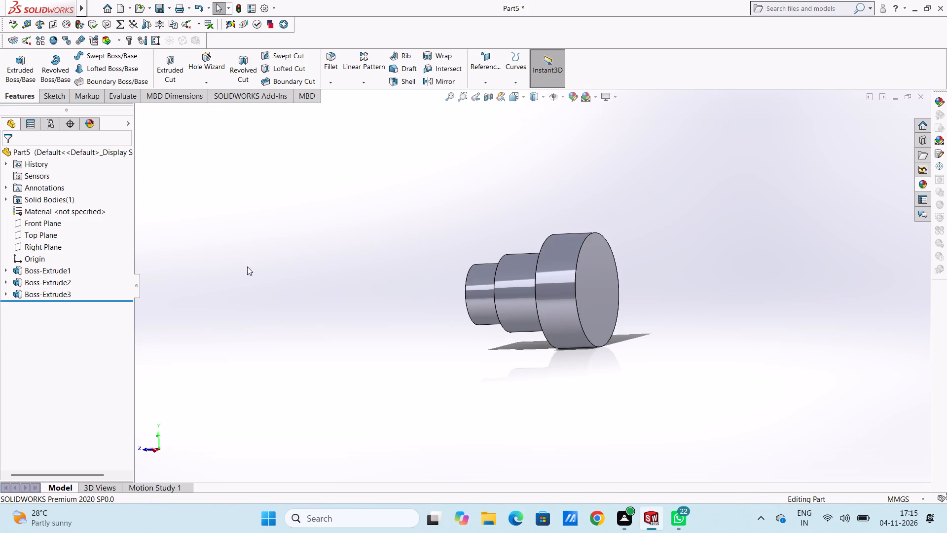
Start a new sketch on the circular end face of the 66 mm cylinder, viewed from the back.
middle_drag(253, 269, 255, 259)
scroll(361, 267, up, 5)
middle_drag(650, 297, 680, 277)
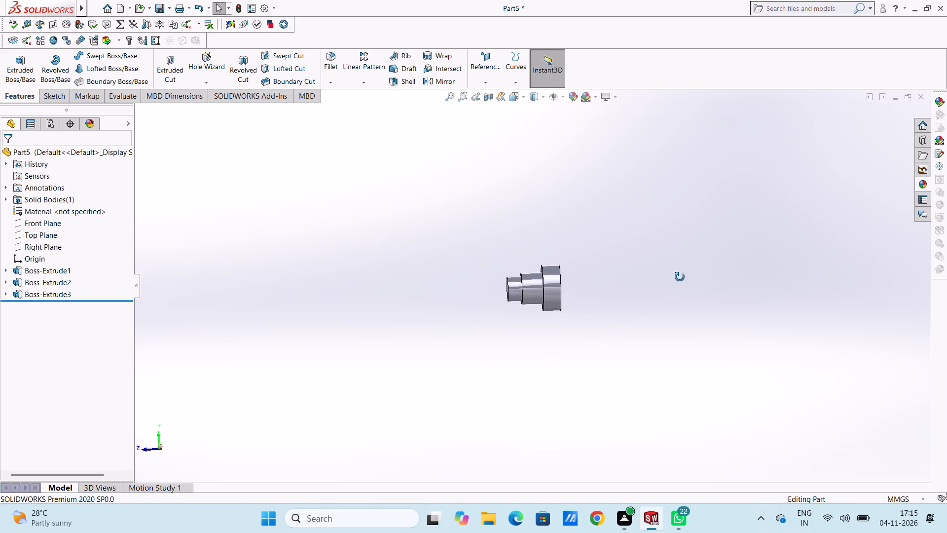
middle_drag(680, 277, 603, 280)
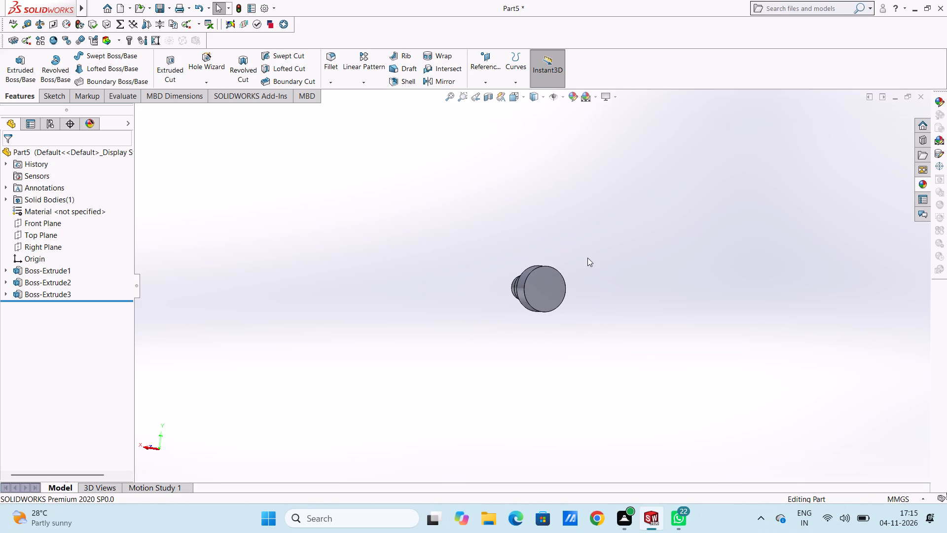
key(ctrl+2)
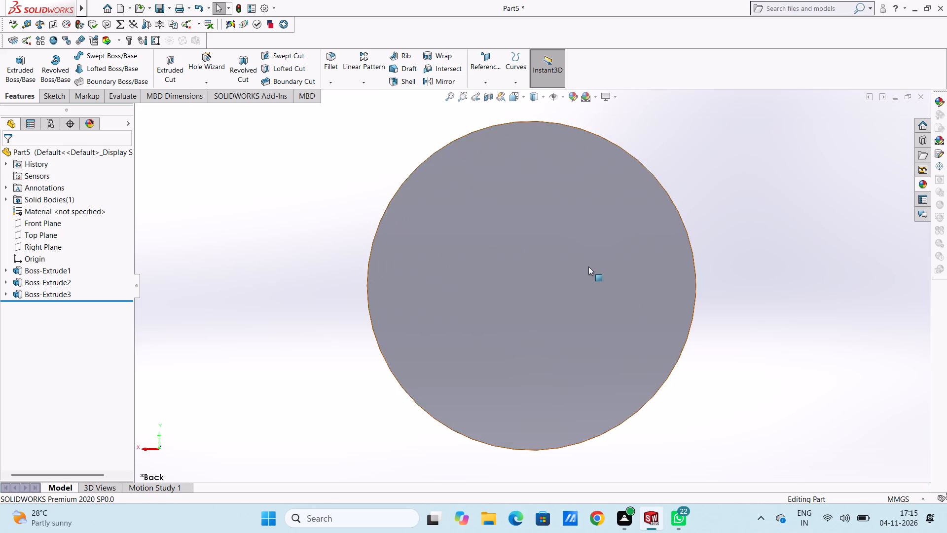
scroll(588, 266, up, 5)
click(543, 277)
click(586, 249)
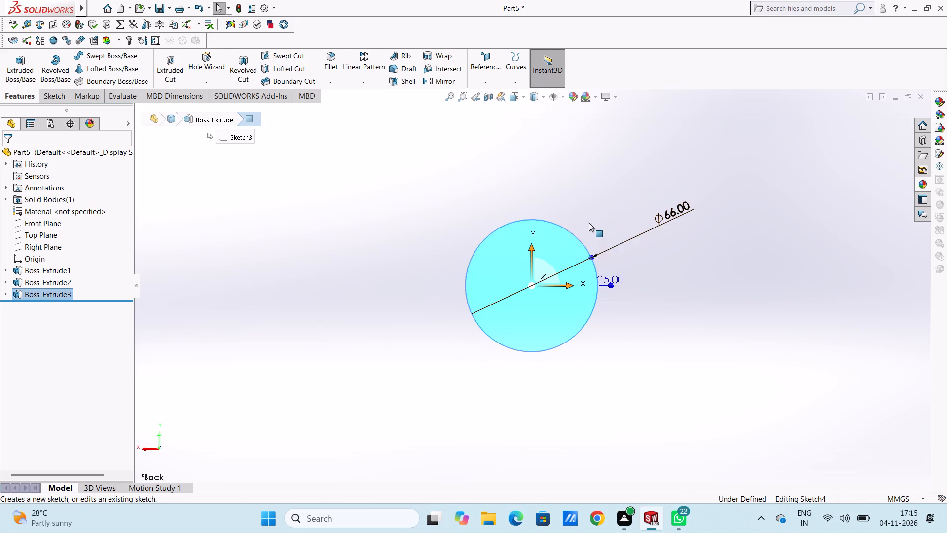
click(597, 209)
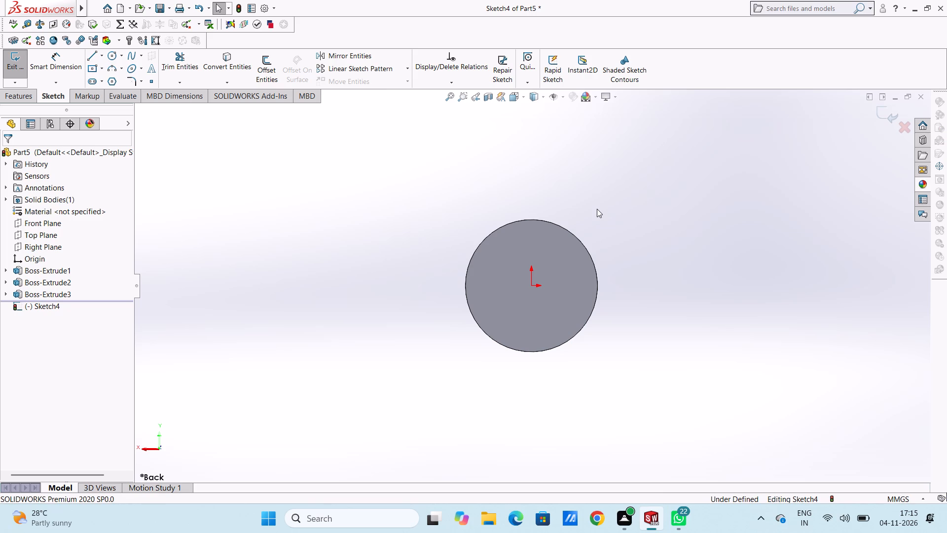
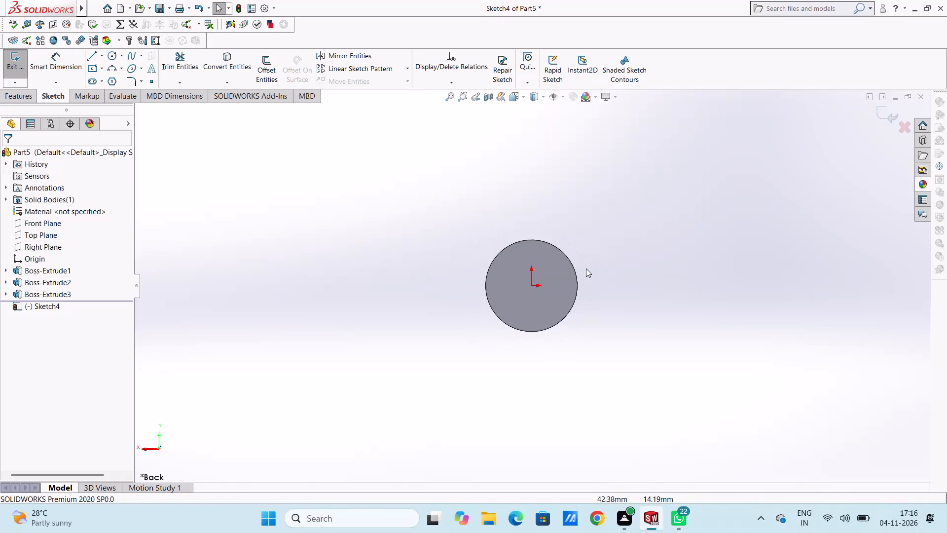
Sketch a circle of about 30 mm radius, centred about 43 mm directly above the origin on the 66 mm cylinder's end face.
scroll(586, 268, down, 2)
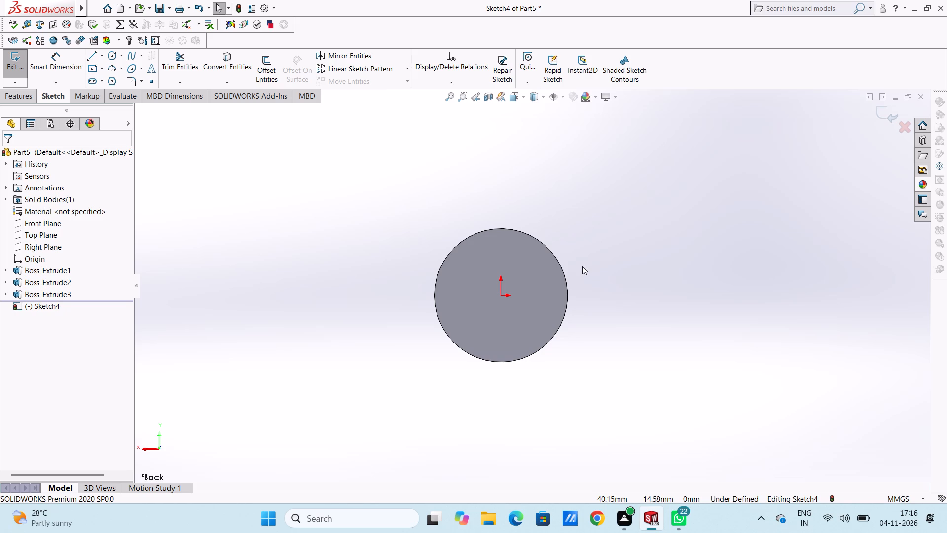
click(109, 56)
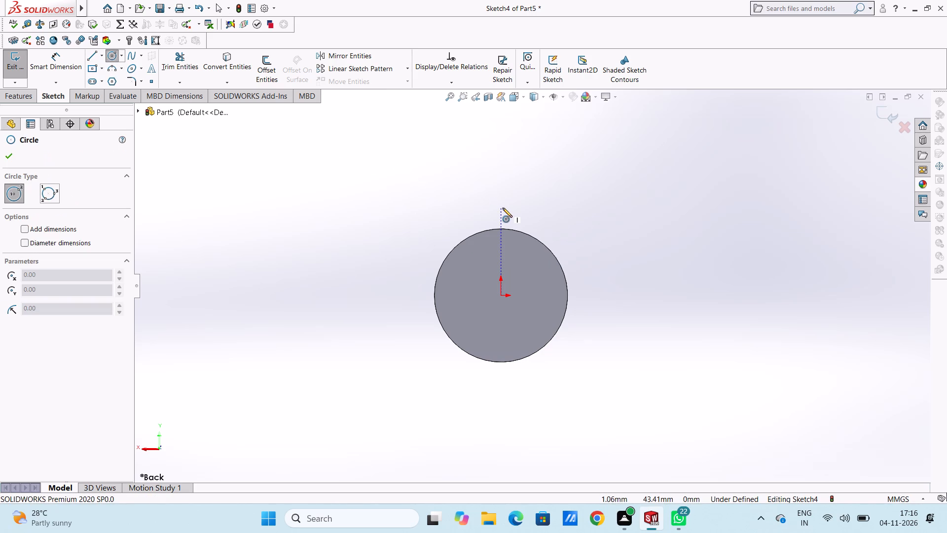
click(502, 208)
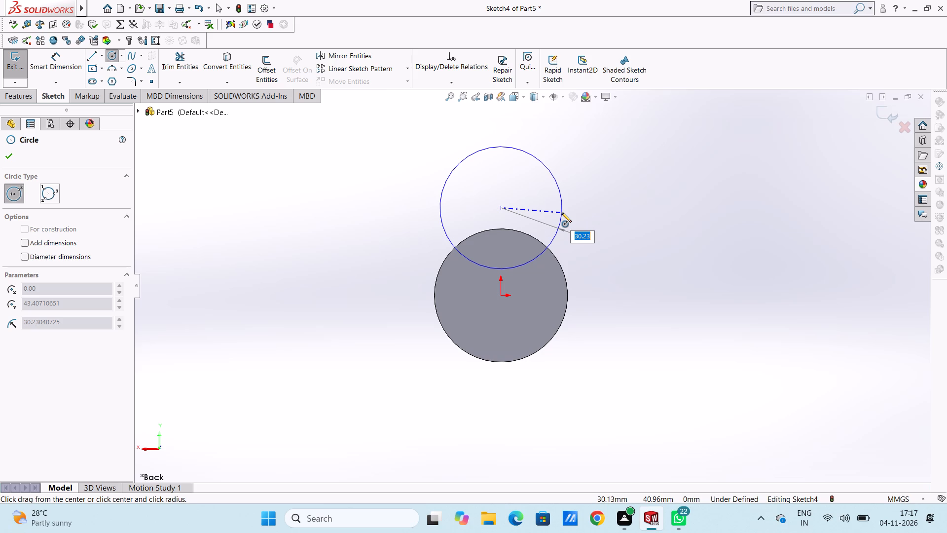
click(562, 213)
right_click(269, 178)
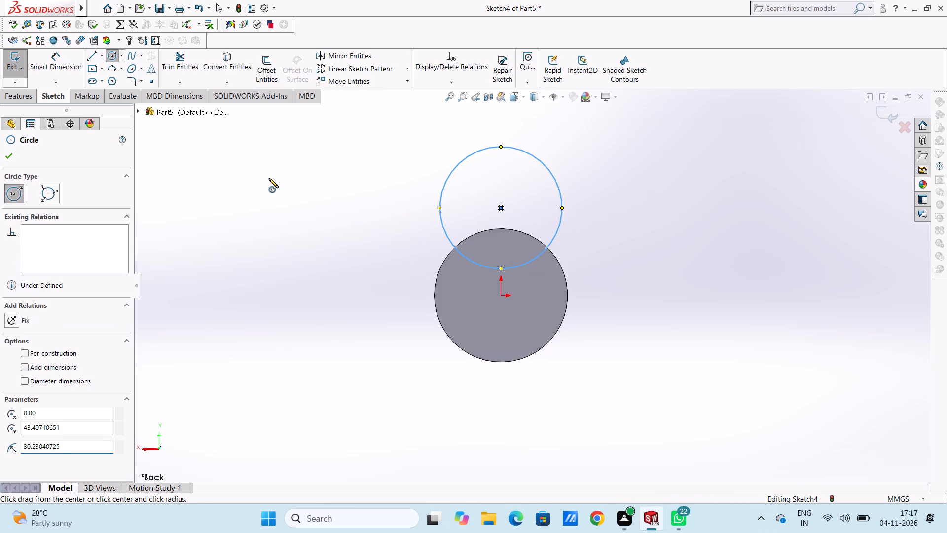
double_click(280, 185)
Dimension the diameter of the circle above the origin to 85 mm.
click(51, 56)
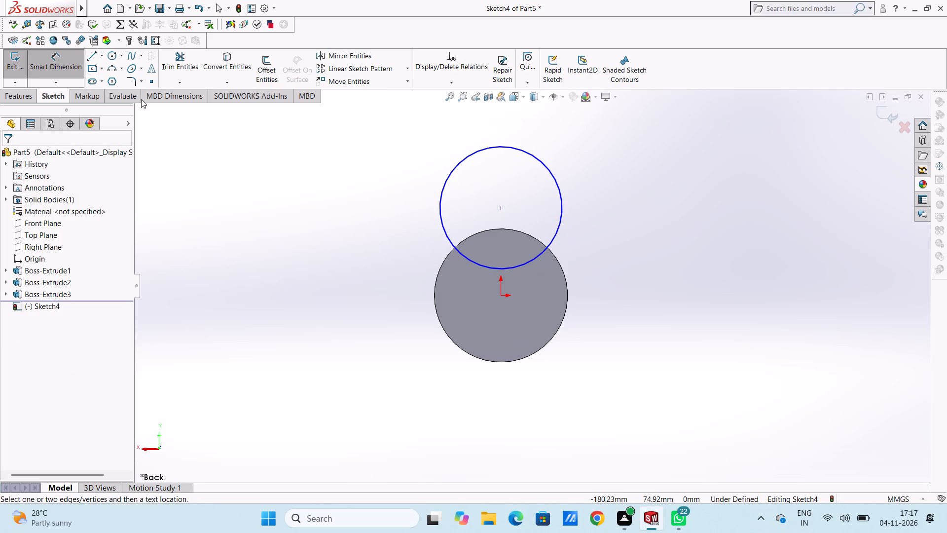
click(557, 179)
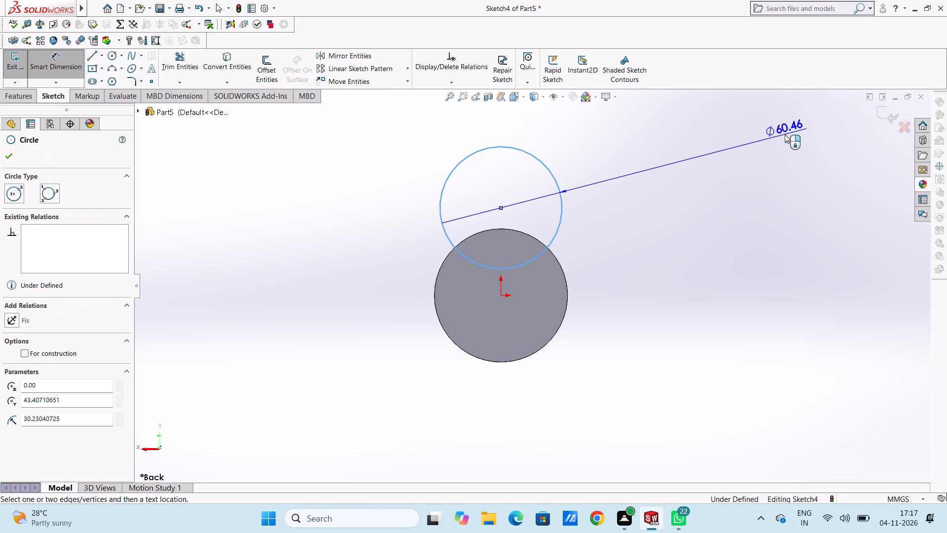
click(750, 143)
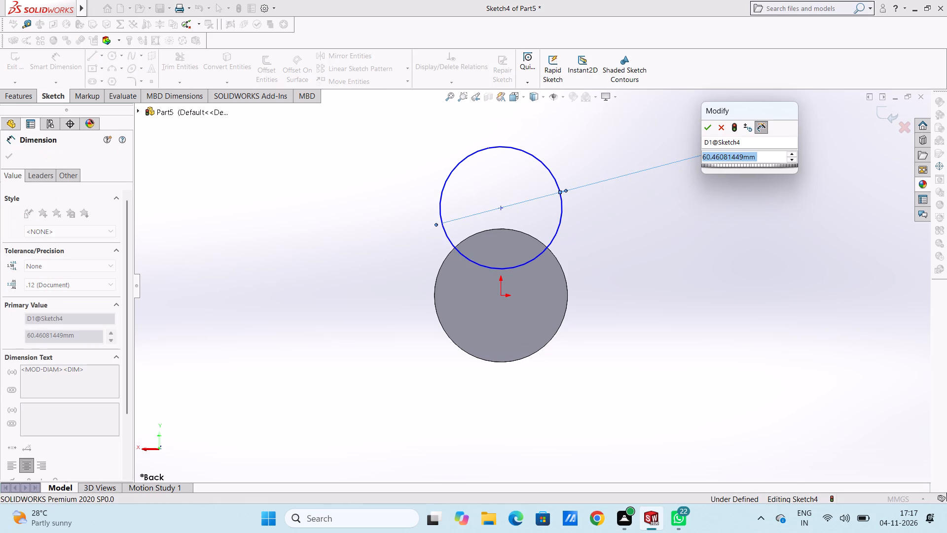
text(85)
key(Return)
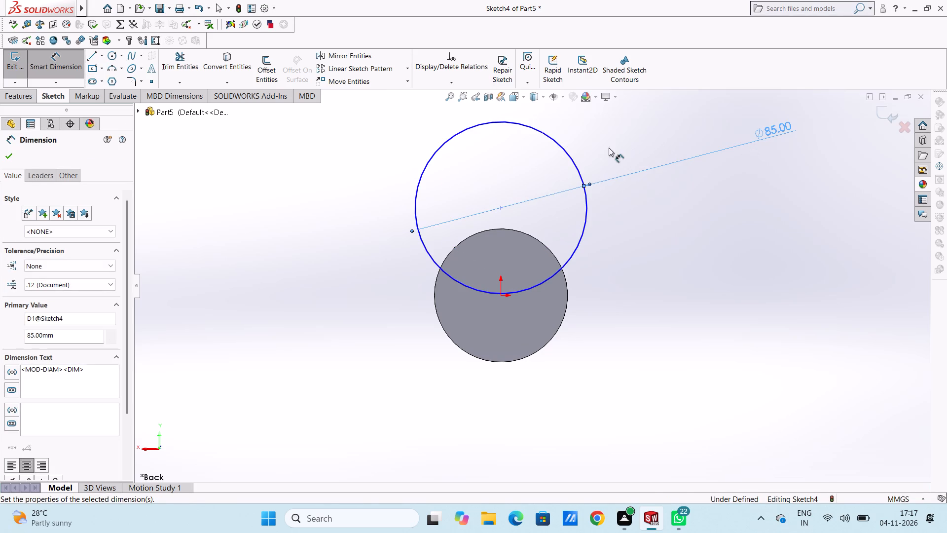
click(330, 280)
Set the upper circle's diameter to 80 mm.
scroll(552, 203, up, 4)
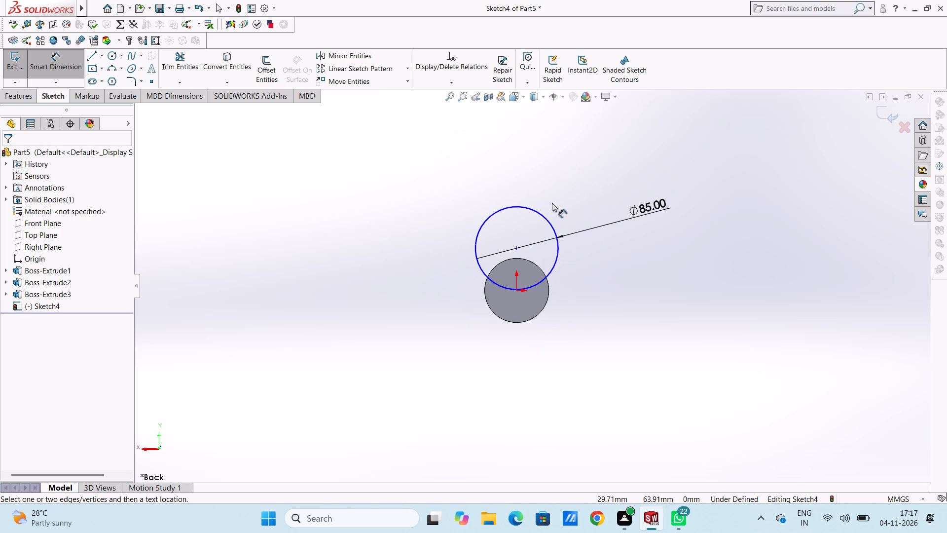
click(656, 208)
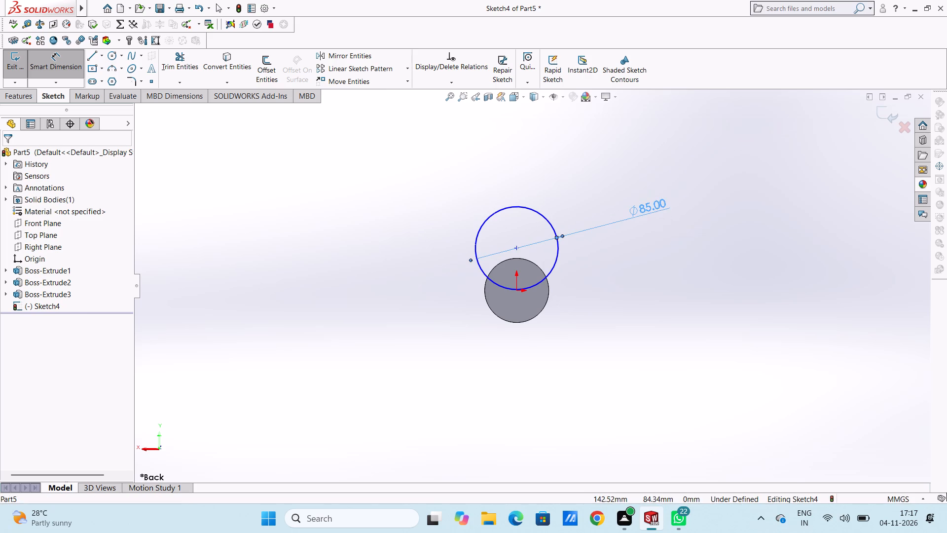
click(656, 208)
text(80)
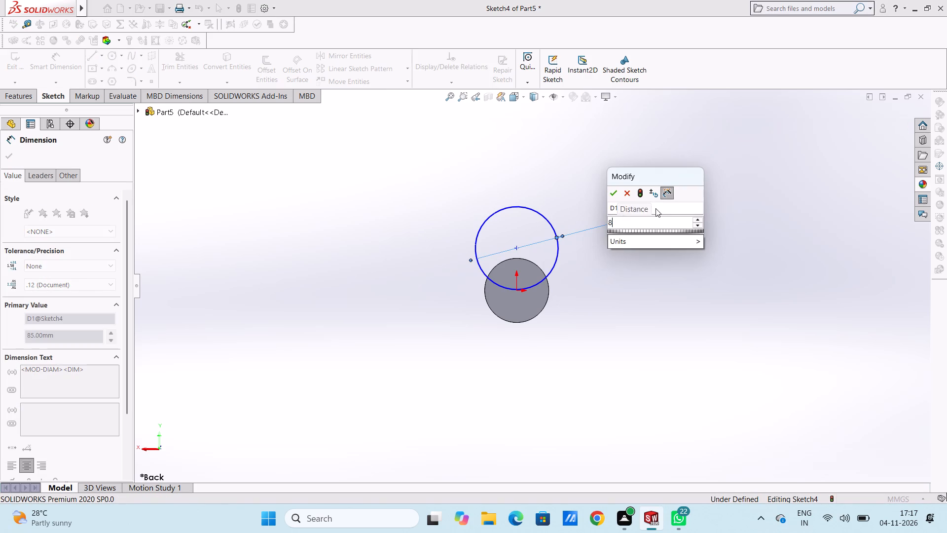
key(Return)
click(418, 227)
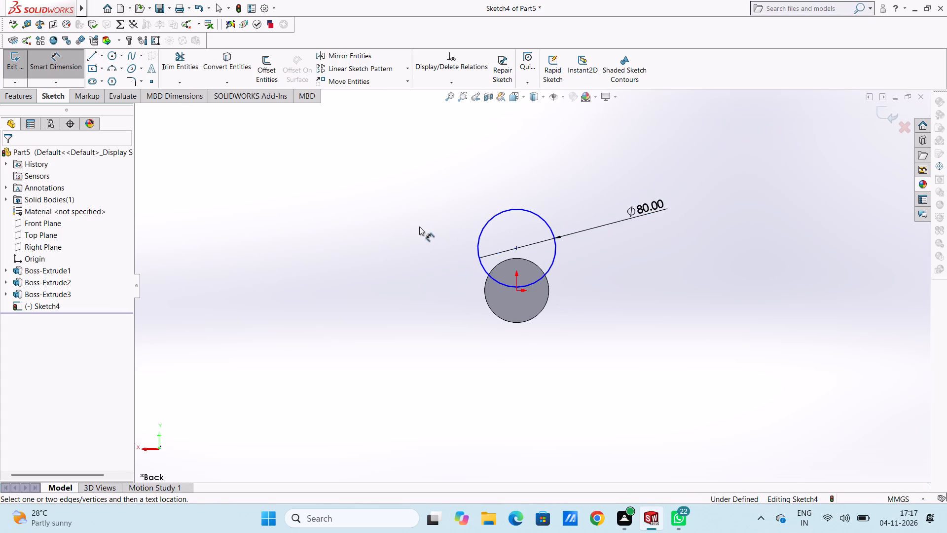
Dimension the vertical distance between the origin and the upper circle's centre to 60 mm.
scroll(542, 286, down, 2)
scroll(542, 286, up, 3)
scroll(526, 225, down, 2)
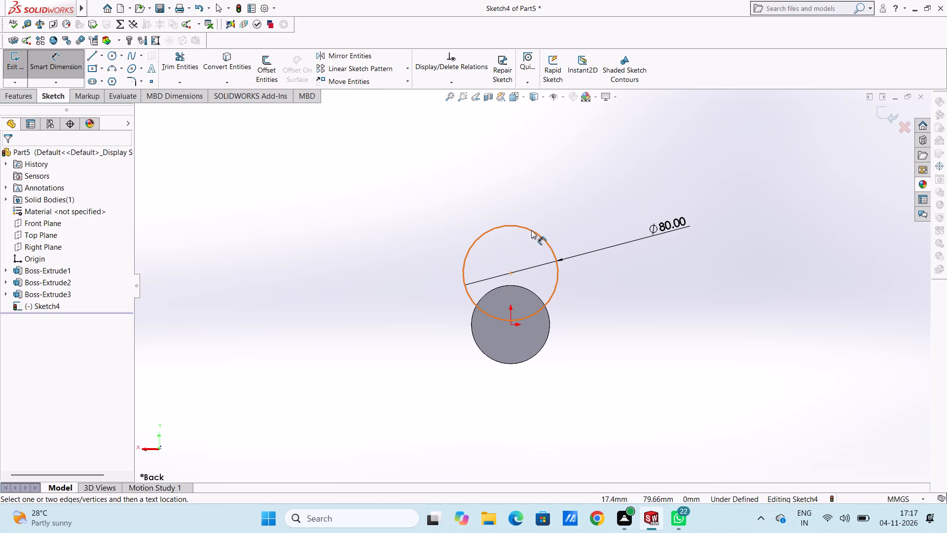
click(511, 327)
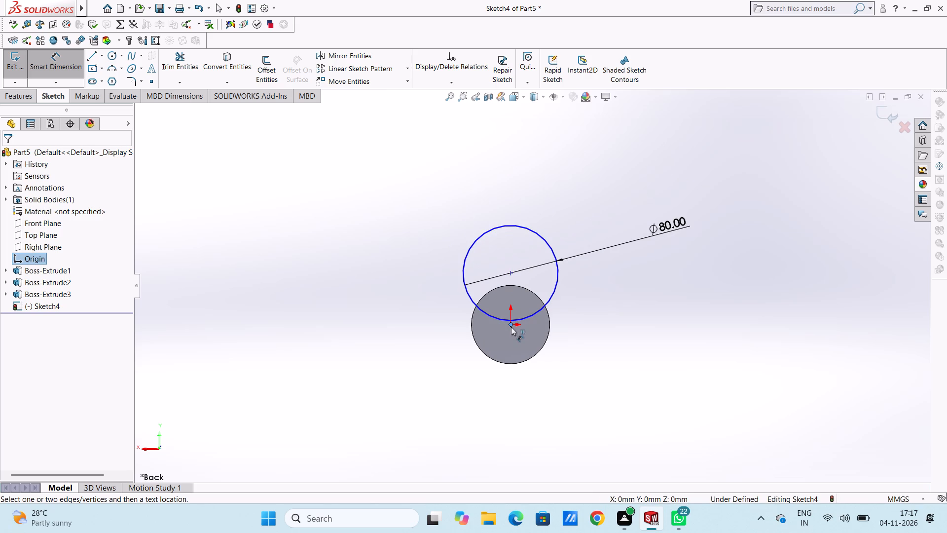
click(510, 273)
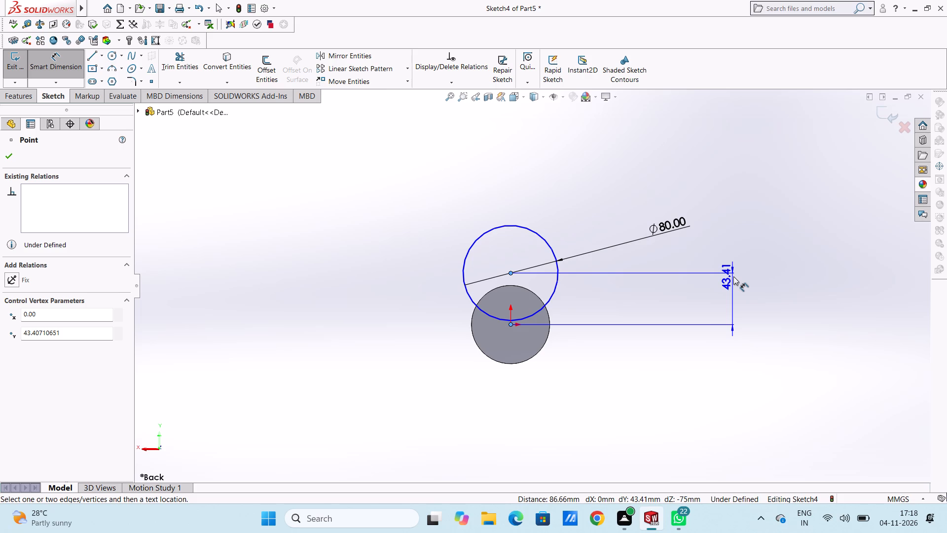
text(60)
key(Return)
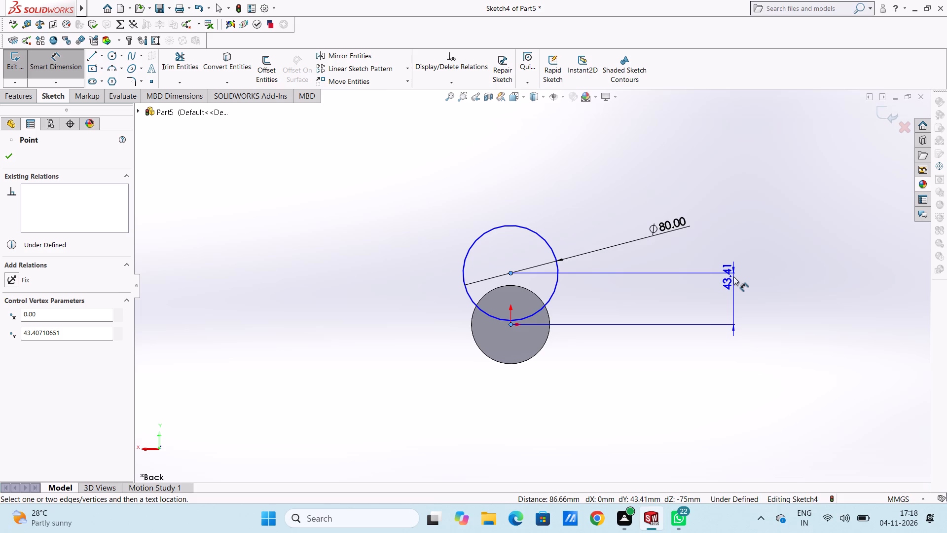
click(733, 276)
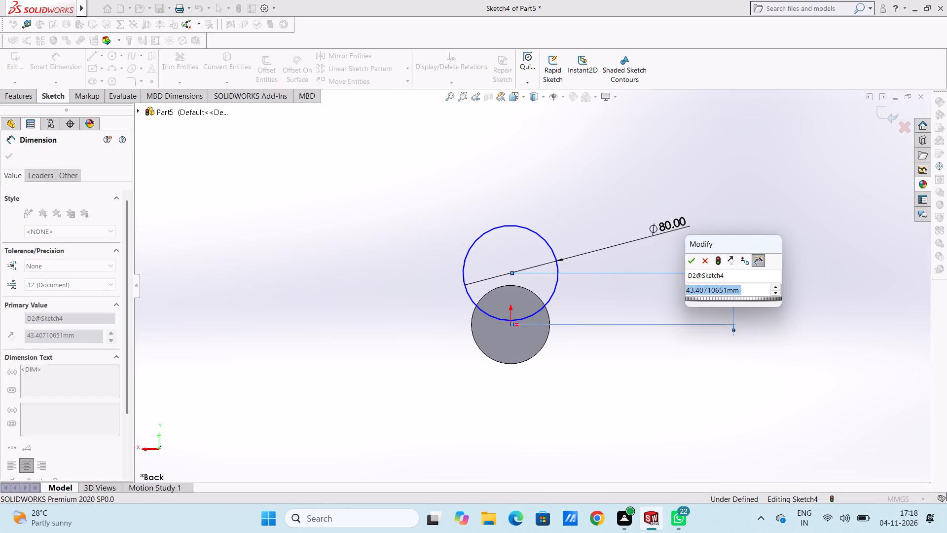
text(60)
key(Return)
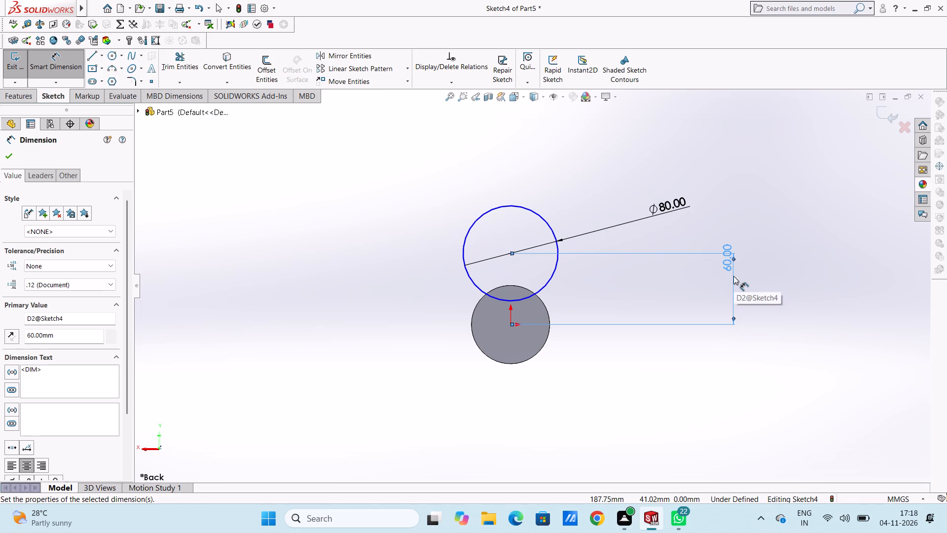
click(403, 282)
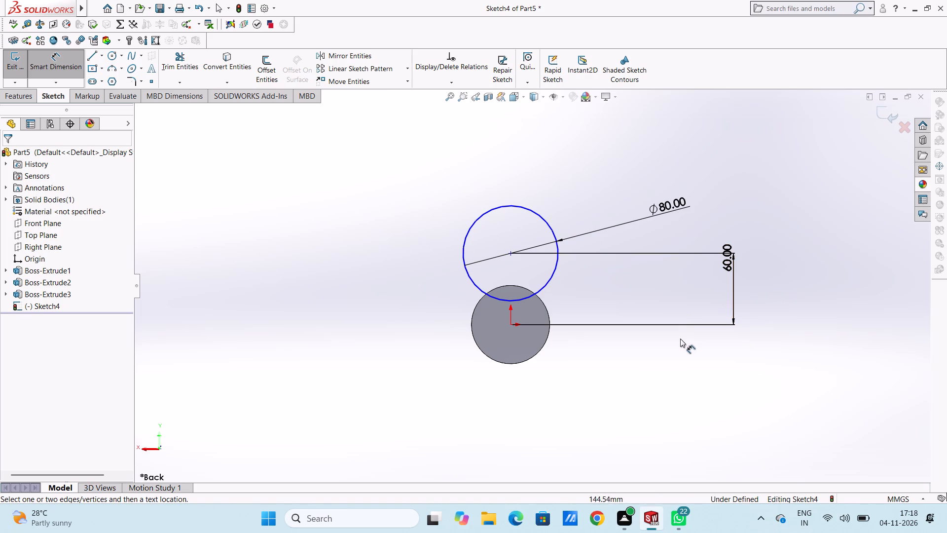
Set the vertical distance from the origin to the upper circle's centre to 55 mm.
double_click(732, 266)
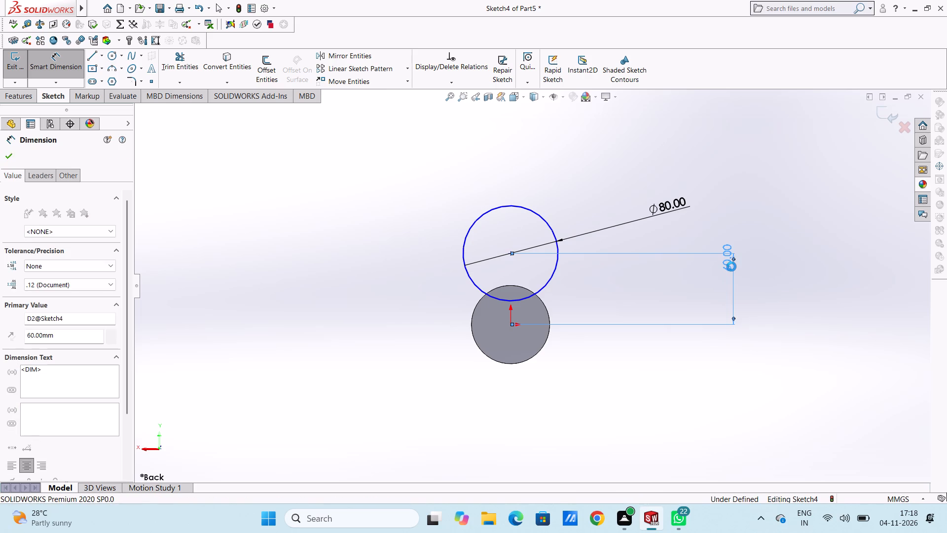
text(55)
key(Return)
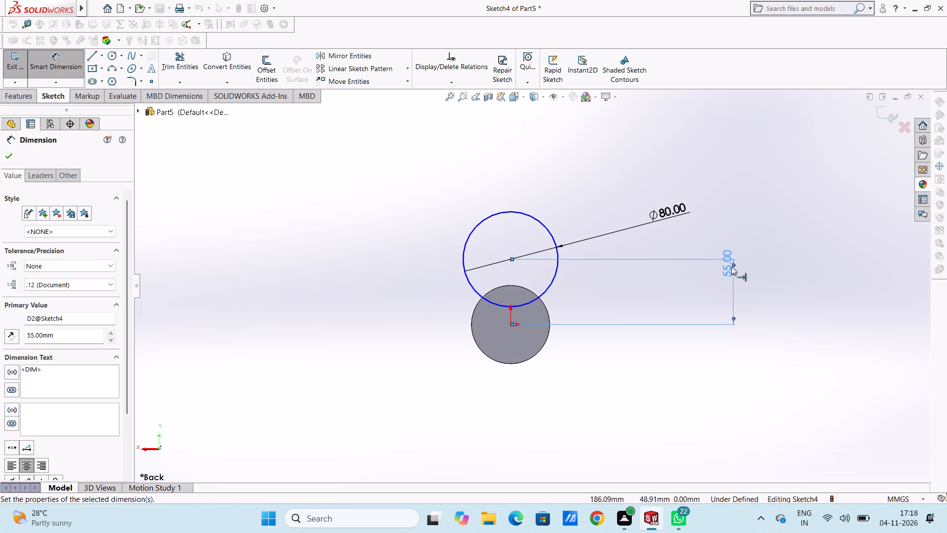
click(603, 192)
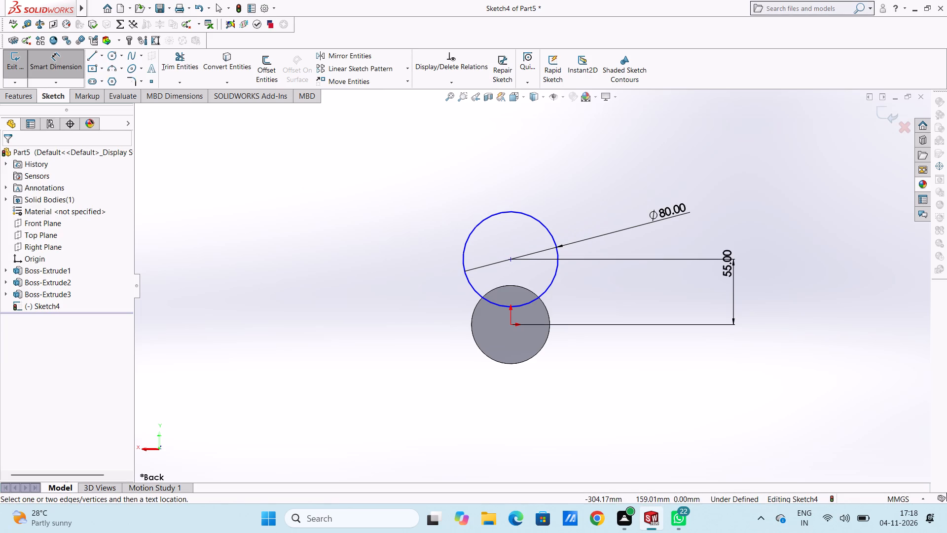
Sketch a second circle of 40 mm radius, centred about 20 mm directly below the origin.
click(111, 58)
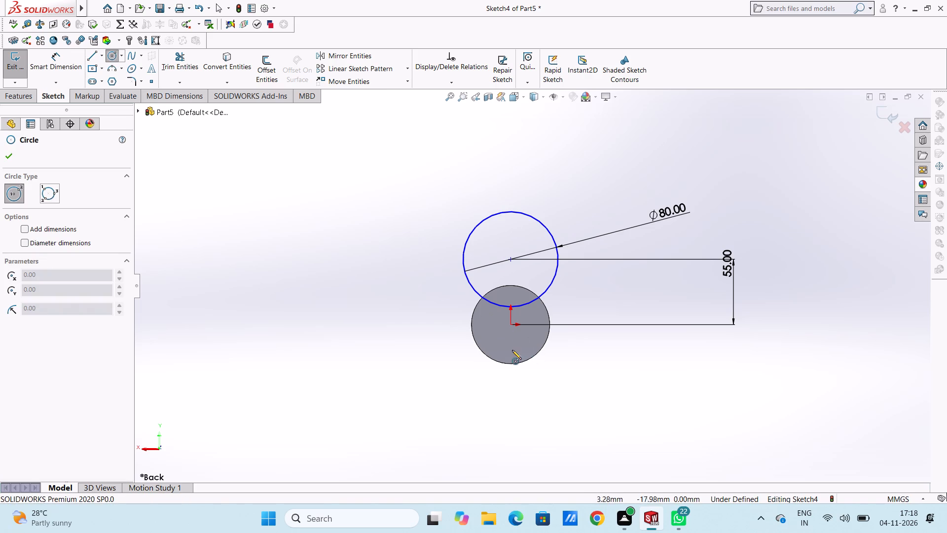
click(511, 348)
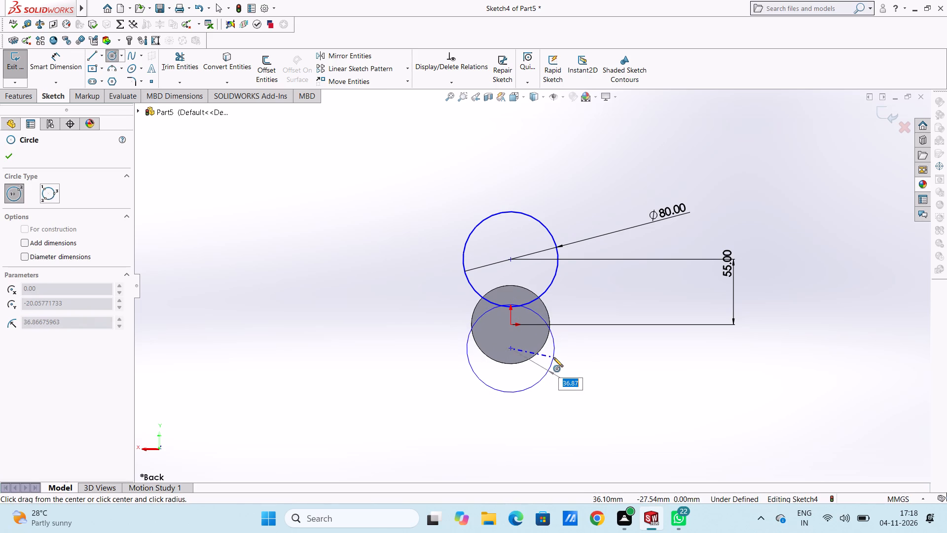
text(40)
key(Return)
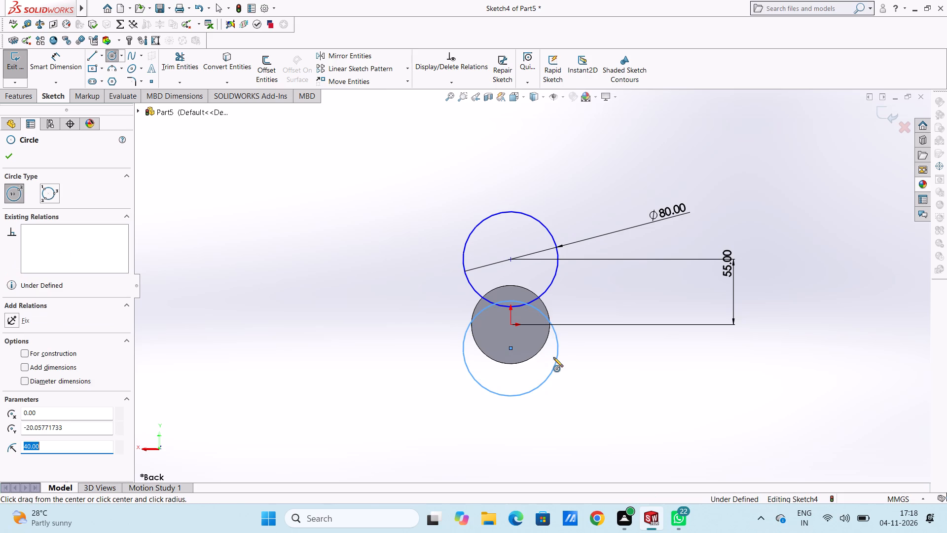
right_click(303, 217)
double_click(320, 225)
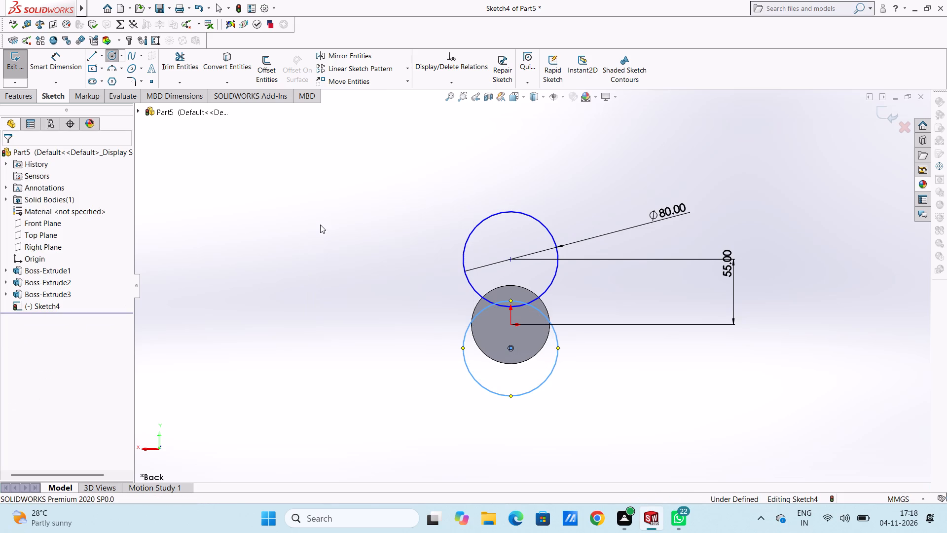
Dimension the diameter of the lower circle to 80 mm.
click(65, 62)
click(470, 375)
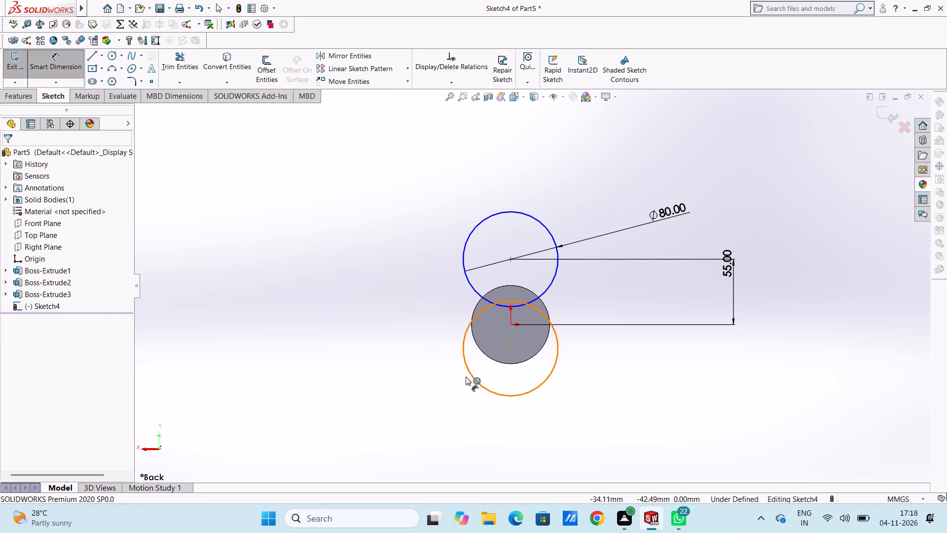
click(277, 413)
click(233, 399)
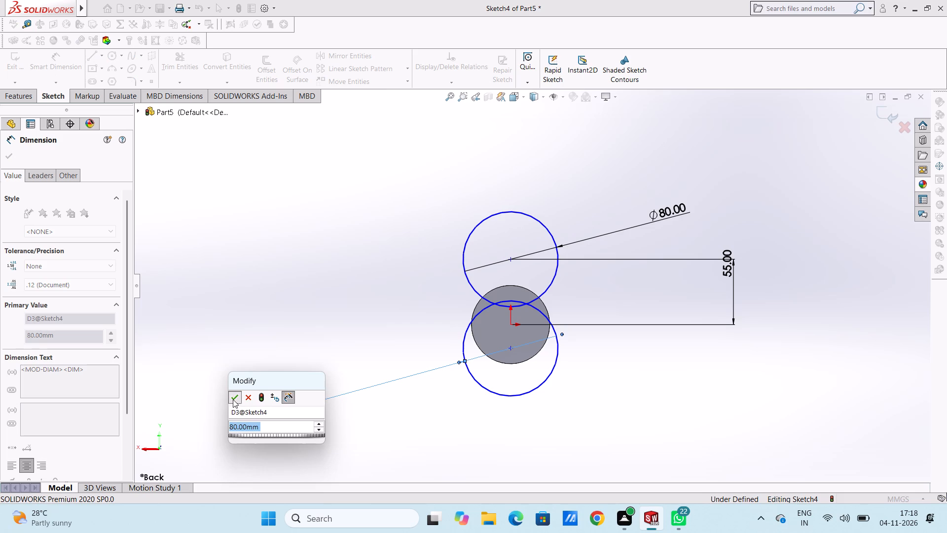
click(228, 342)
click(333, 312)
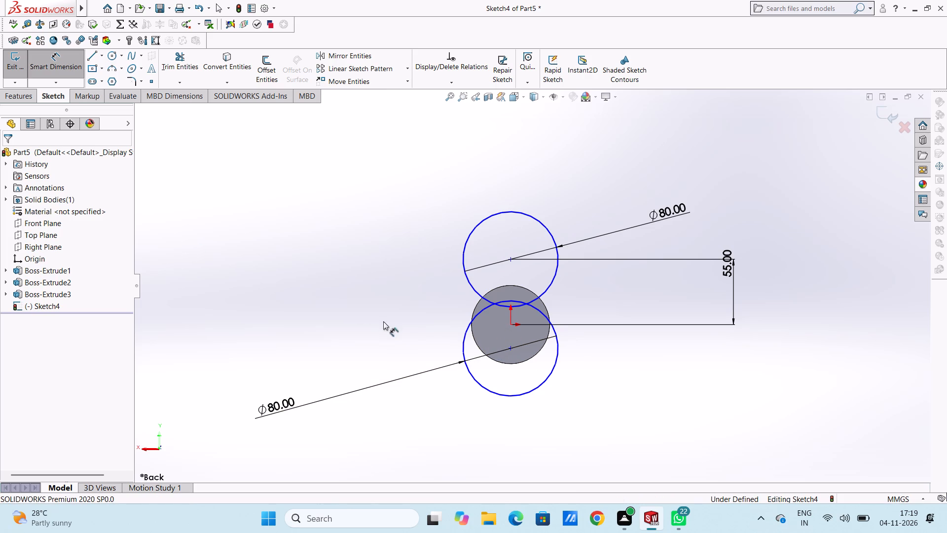
click(63, 65)
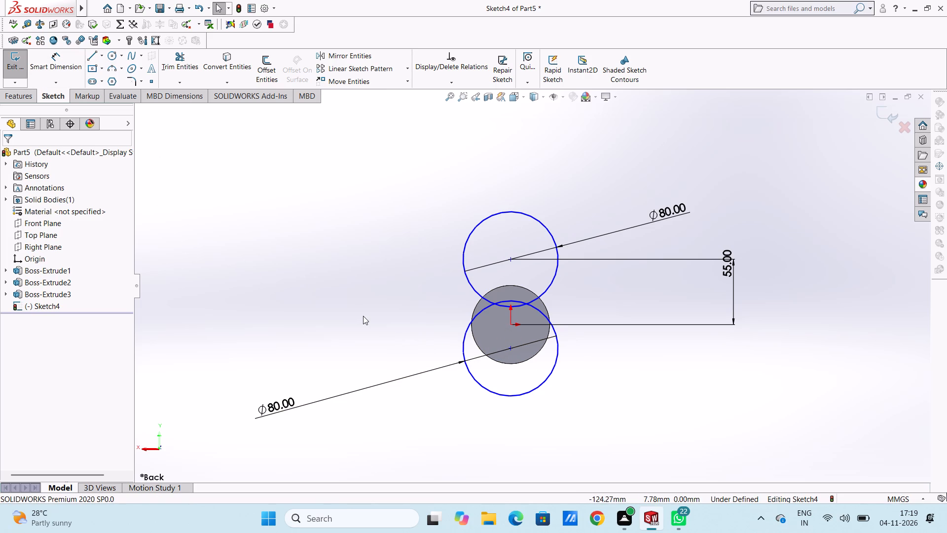
Add a Horizontal relation between the lower circle's centre and the origin.
scroll(488, 377, down, 2)
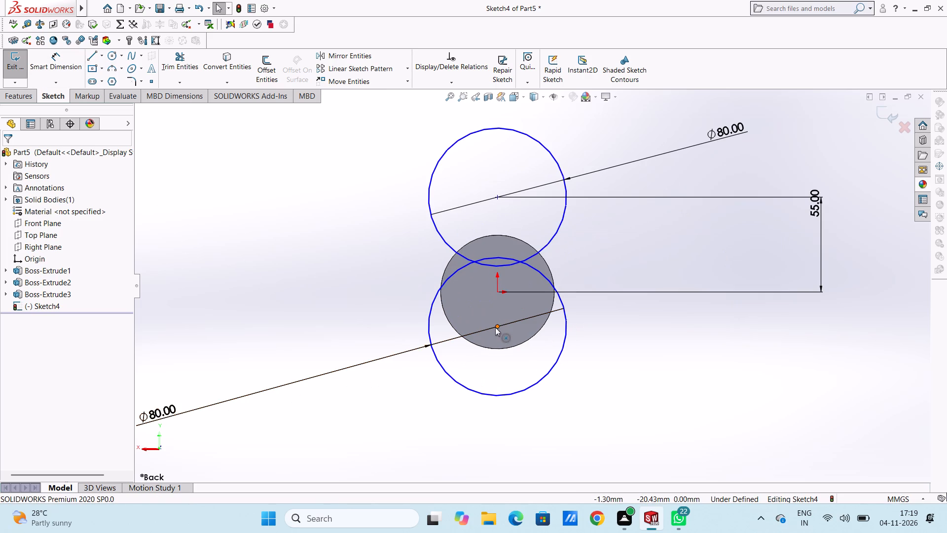
click(495, 327)
ctrl+click(498, 295)
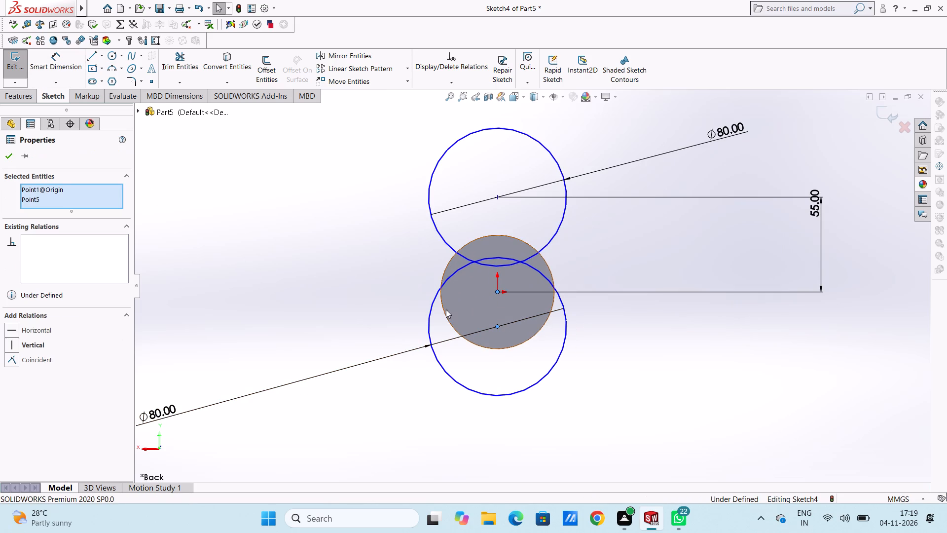
click(11, 331)
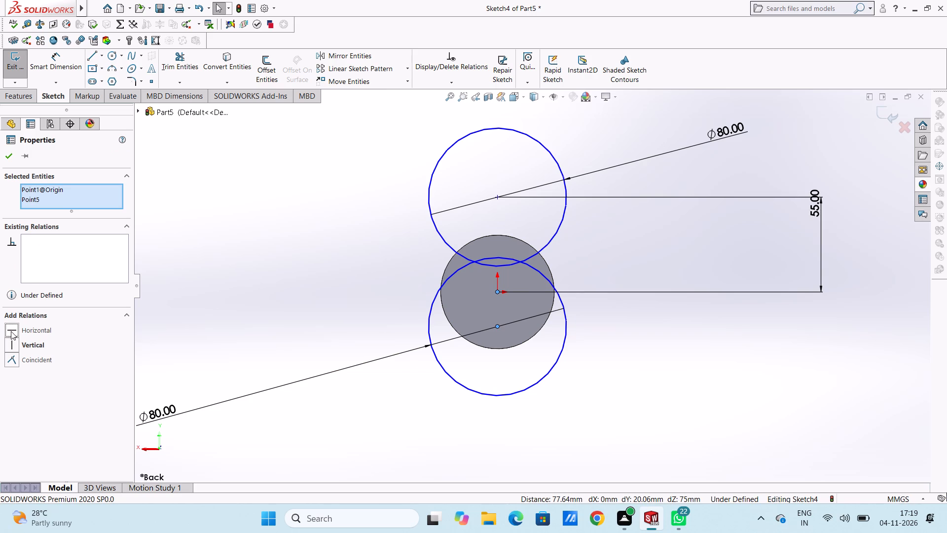
click(232, 300)
Sketch a vertical line about 55 mm long joining the leftmost points of the upper and lower circles.
scroll(378, 291, up, 4)
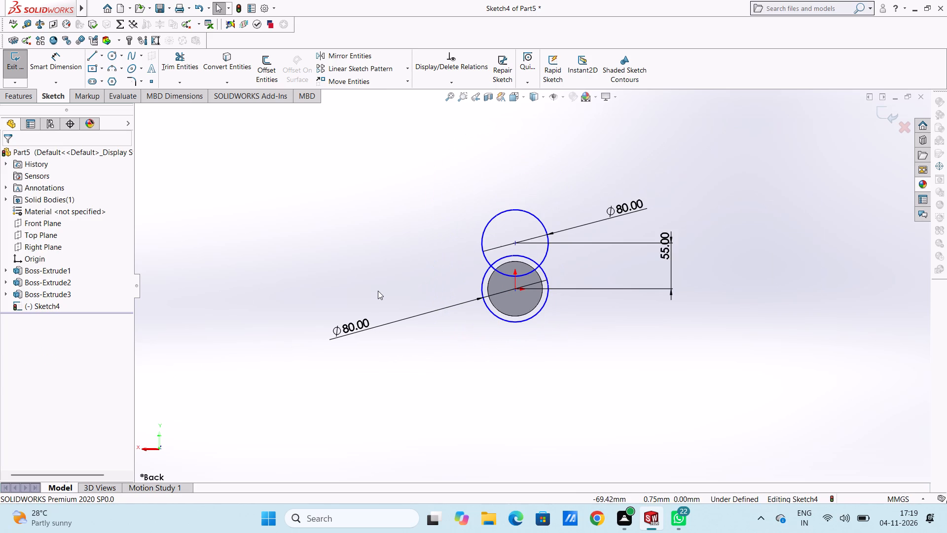
click(93, 56)
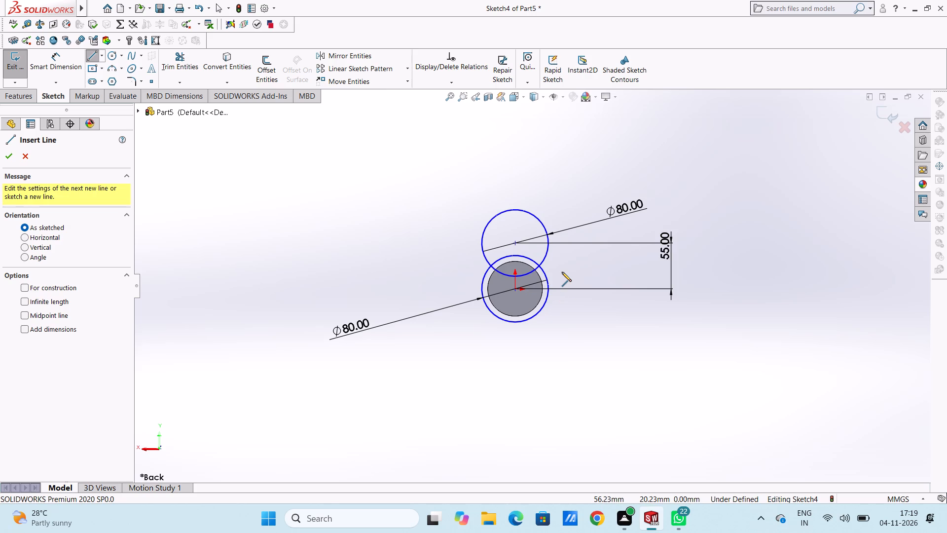
scroll(545, 298, down, 2)
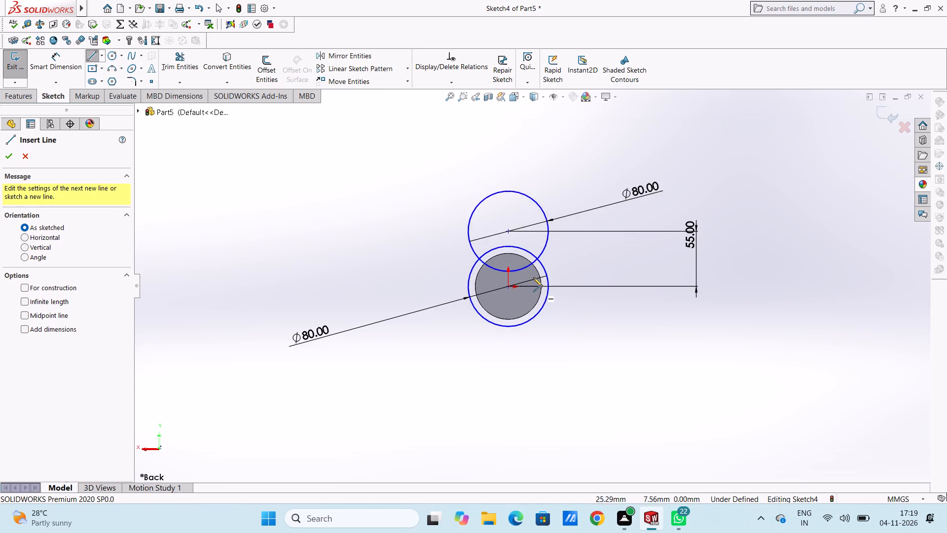
scroll(533, 277, down, 2)
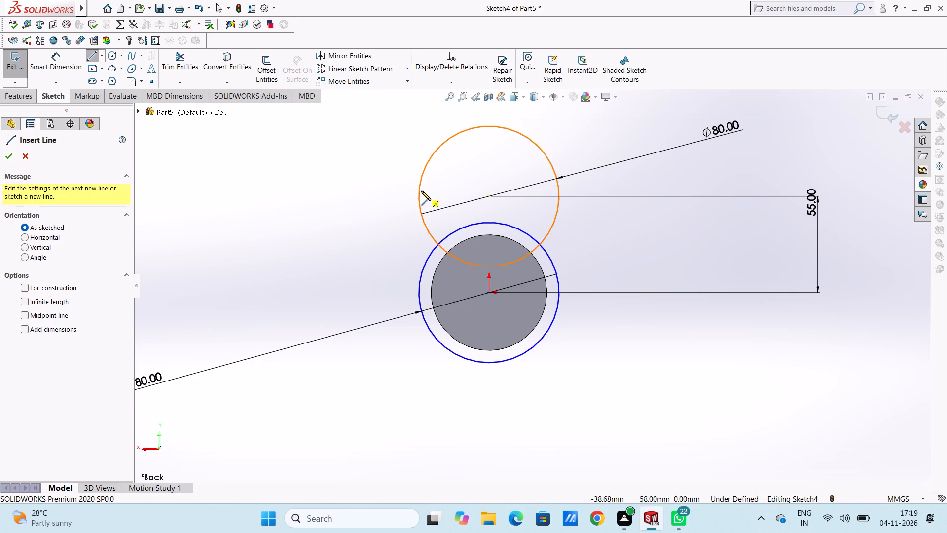
click(417, 195)
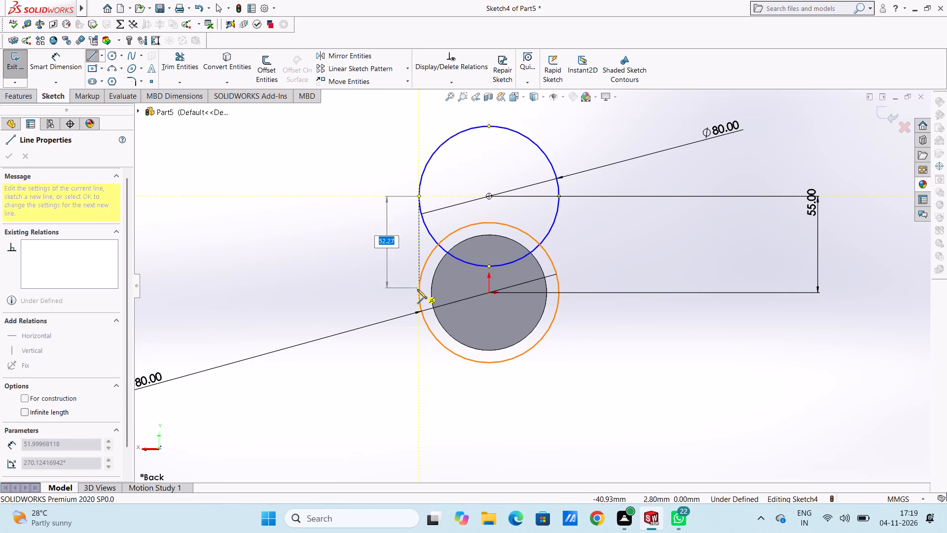
click(417, 293)
right_click(296, 216)
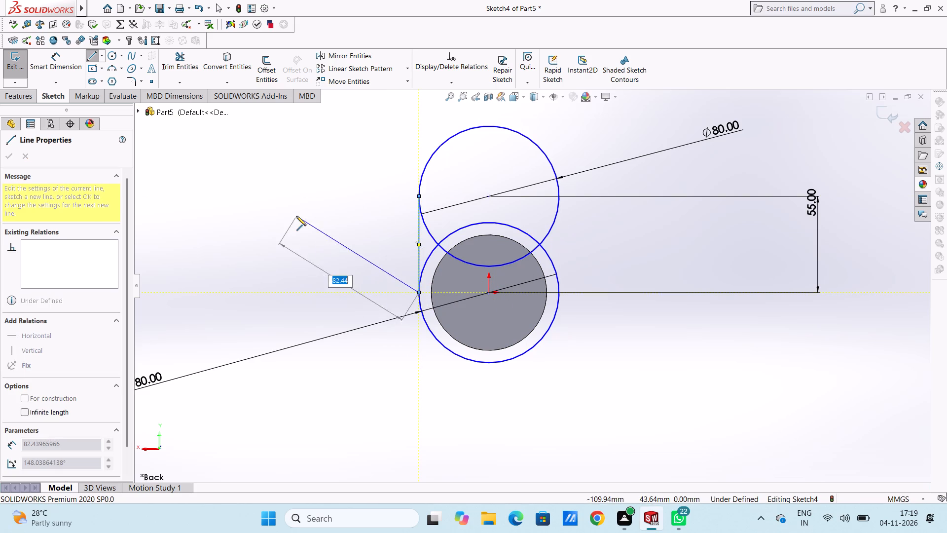
click(311, 225)
click(303, 224)
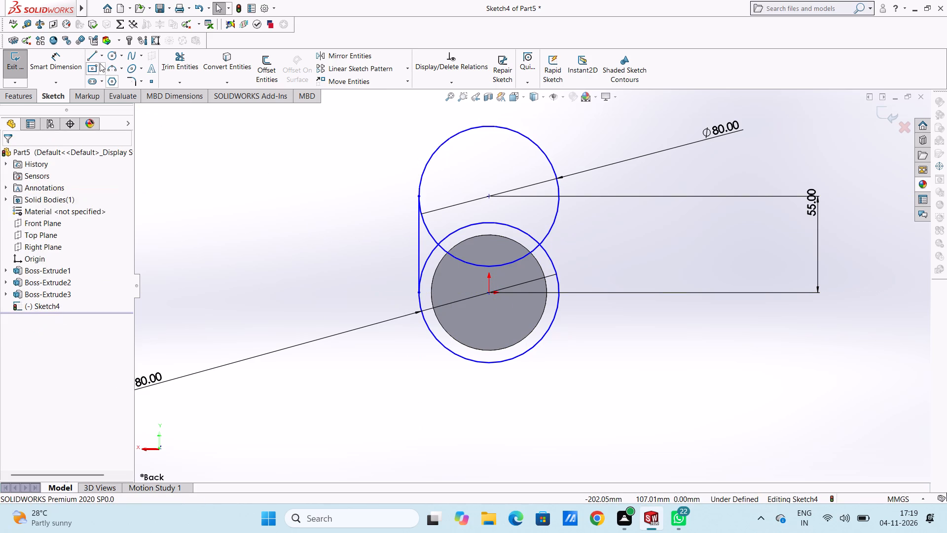
Sketch a matching vertical line about 55 mm long joining the rightmost points of the two circles.
click(95, 56)
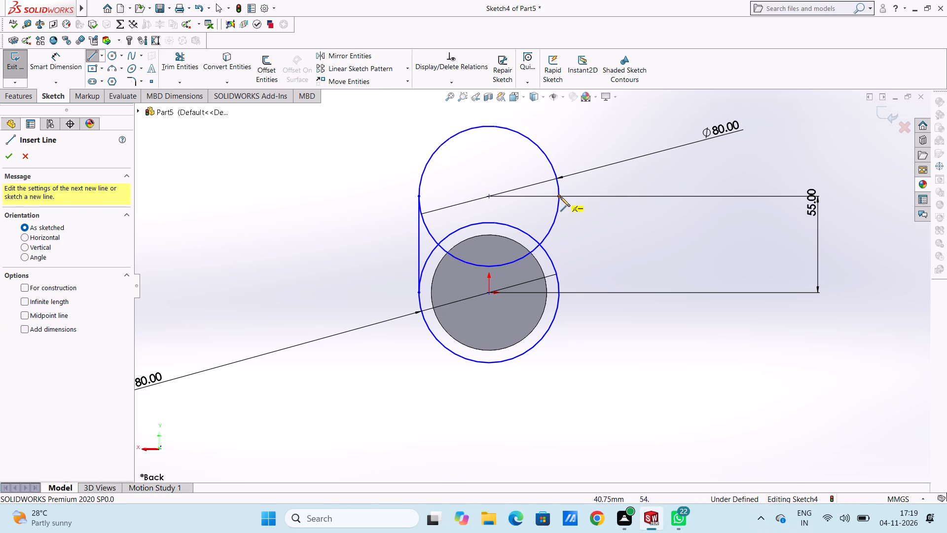
click(560, 197)
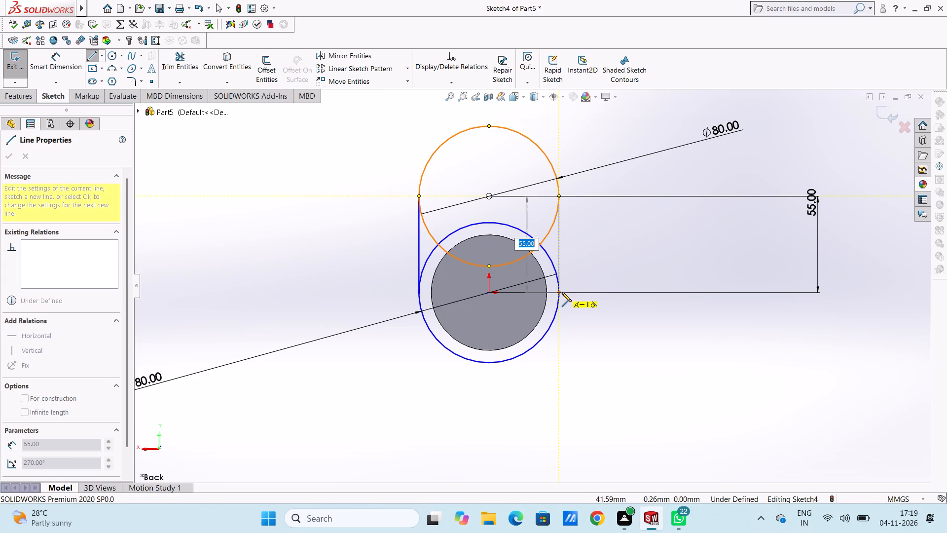
click(562, 292)
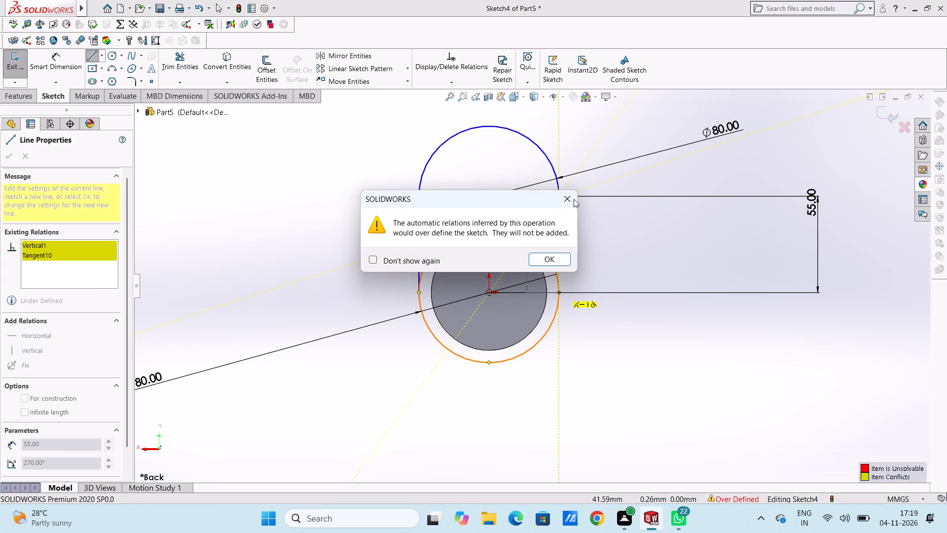
click(570, 197)
right_click(703, 159)
click(714, 163)
drag(667, 202, 660, 211)
click(657, 261)
right_click(636, 210)
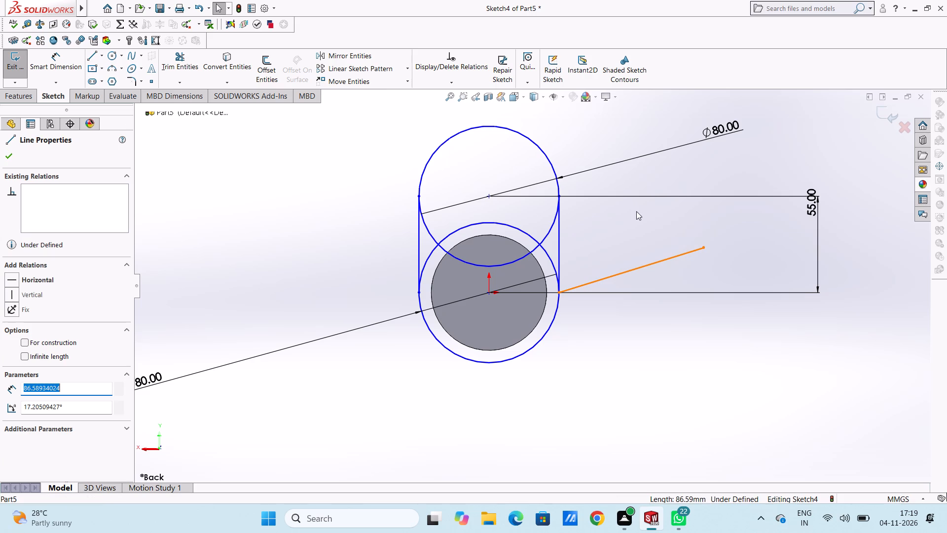
click(671, 340)
Trim the inner arcs of both circles between the vertical lines, leaving a single closed slot-shaped outline.
scroll(619, 257, up, 3)
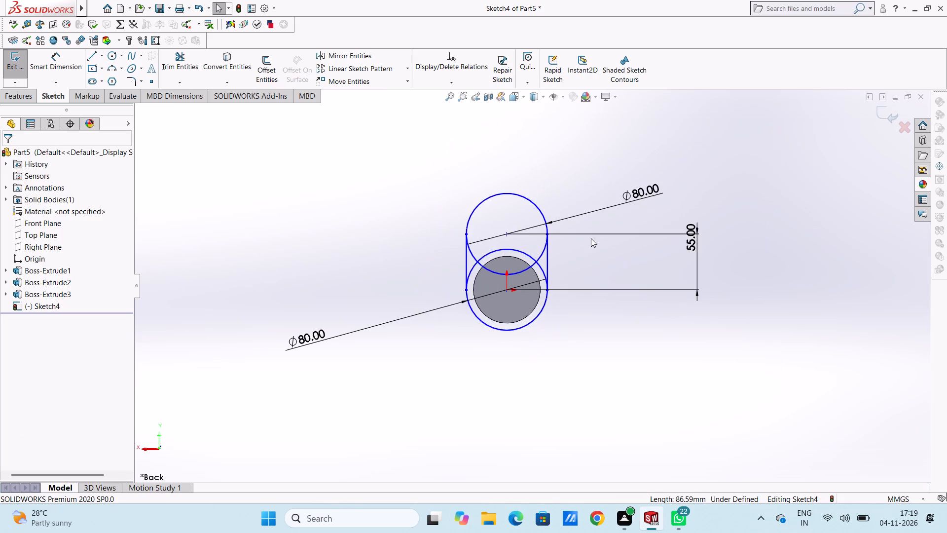
scroll(589, 238, down, 3)
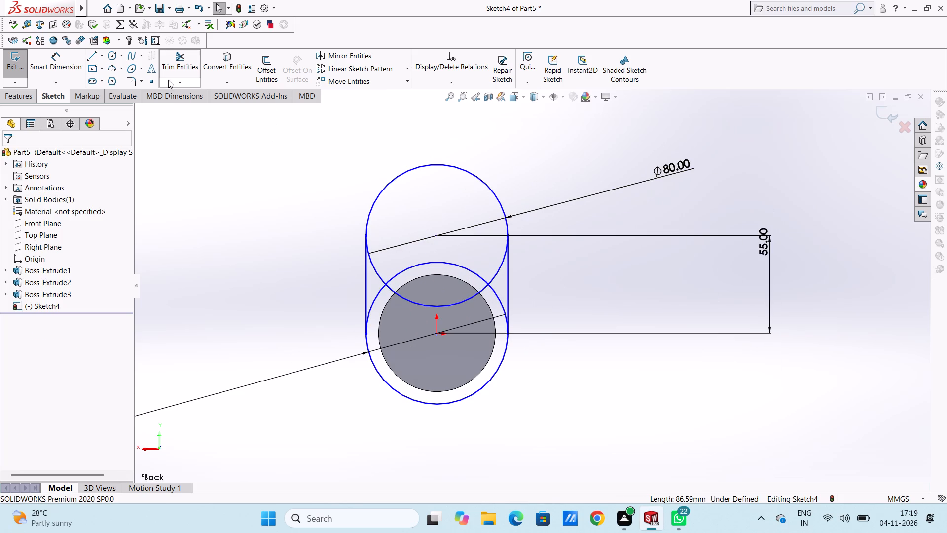
click(179, 62)
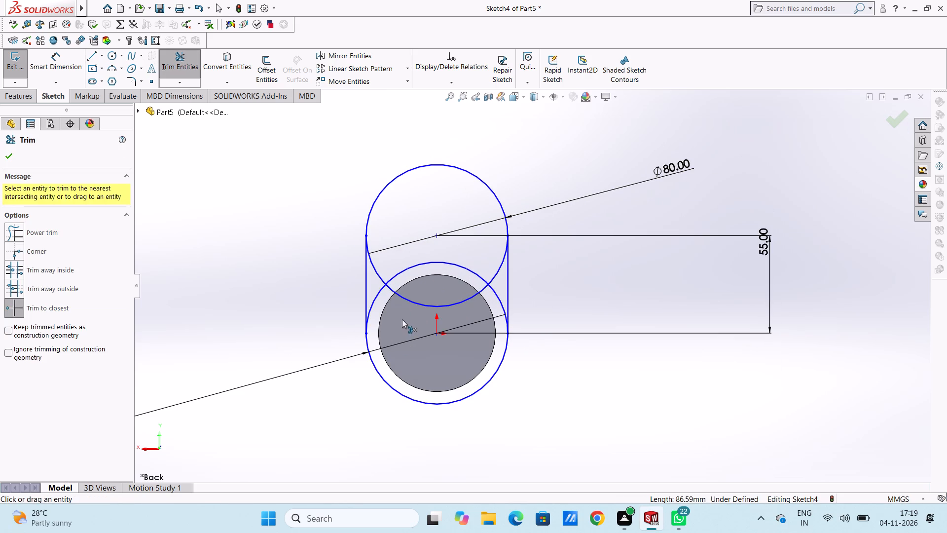
click(406, 299)
click(392, 277)
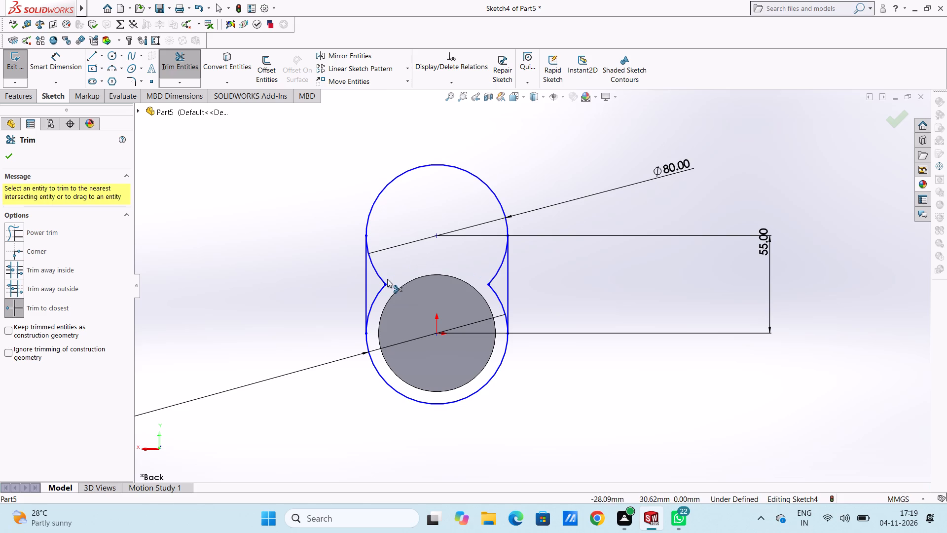
click(383, 278)
click(383, 290)
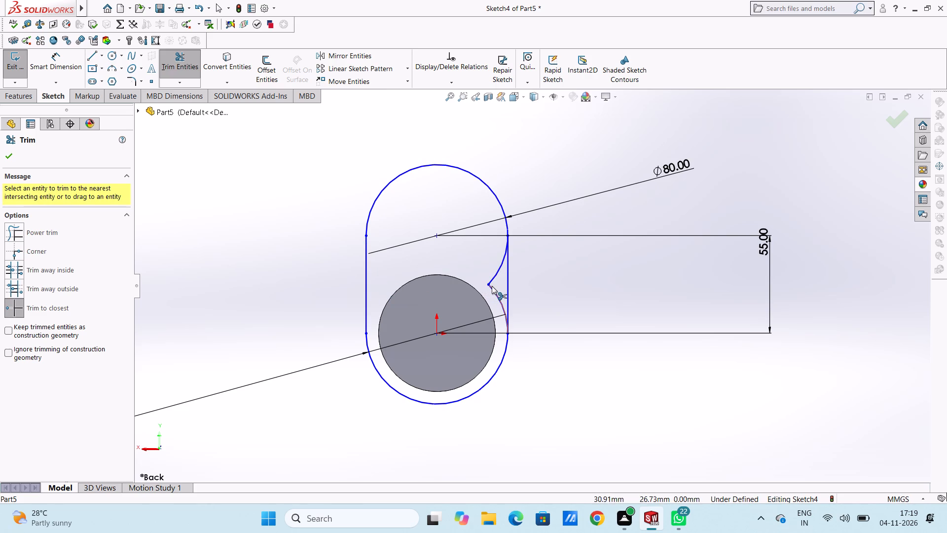
double_click(492, 286)
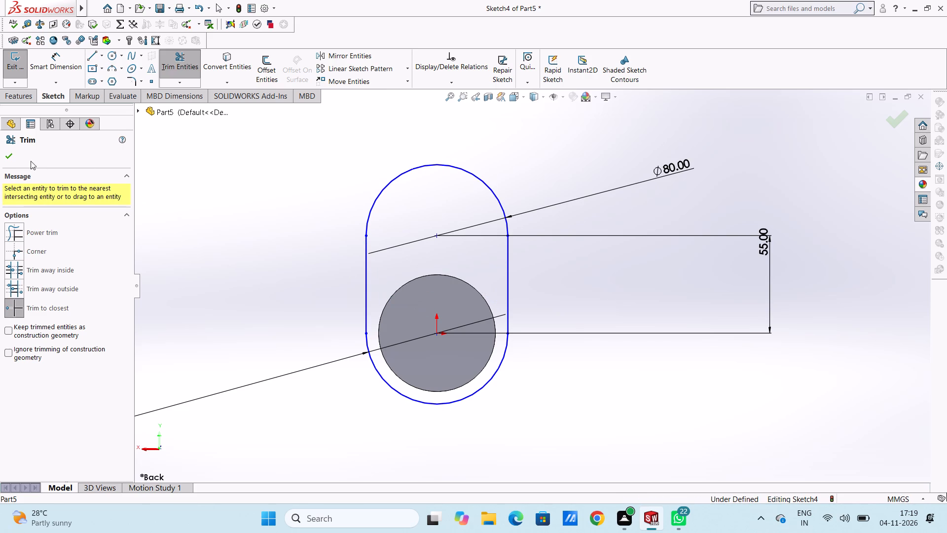
click(11, 152)
click(183, 197)
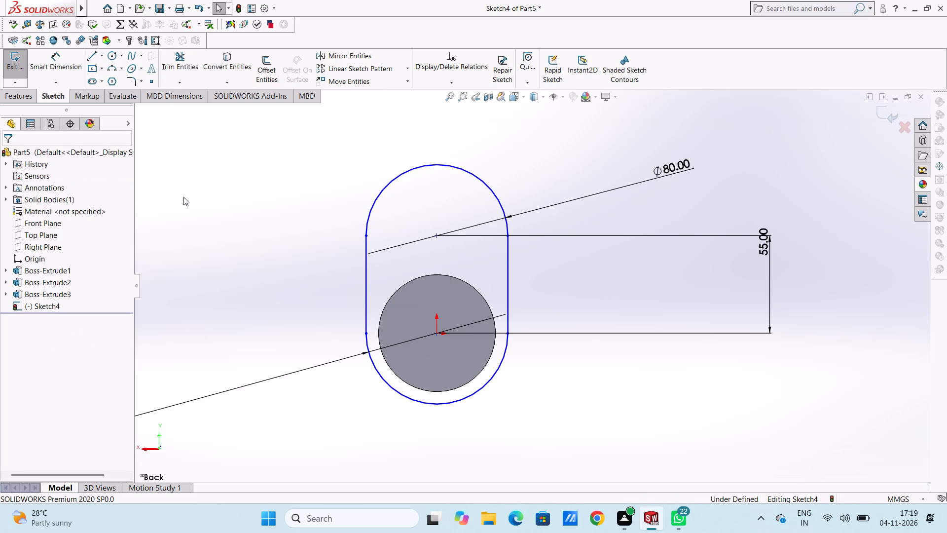
Dimension the vertical distance between the origin and the upper arc's centre, placing it to the left of the profile.
click(63, 65)
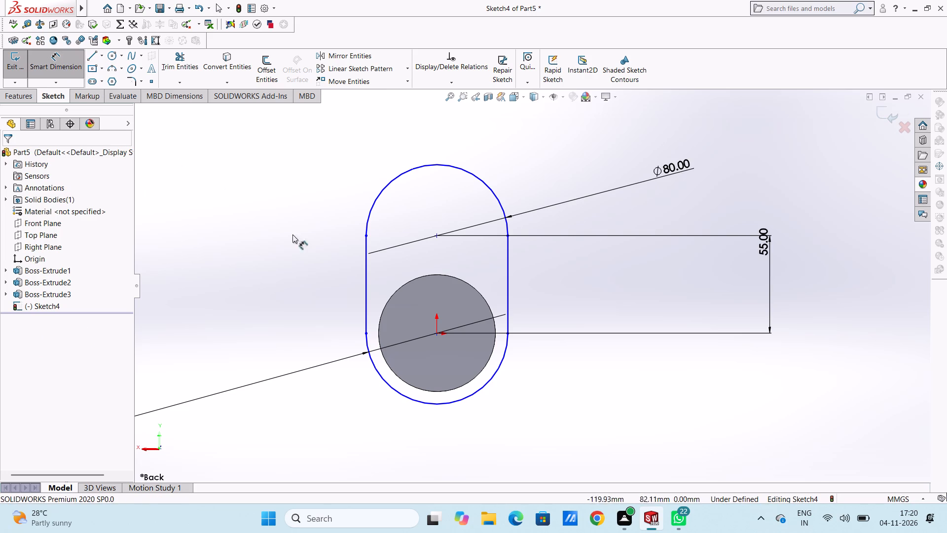
click(438, 334)
click(436, 236)
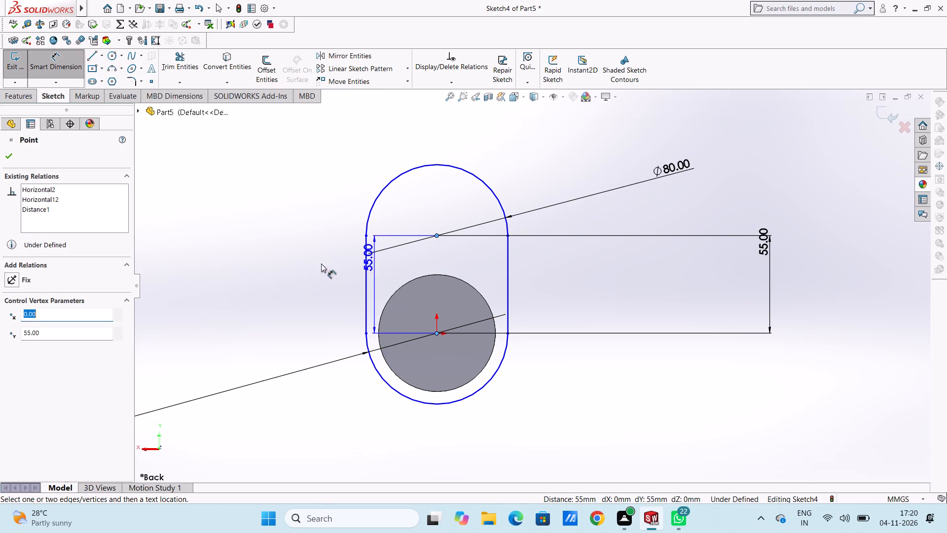
click(286, 261)
click(245, 243)
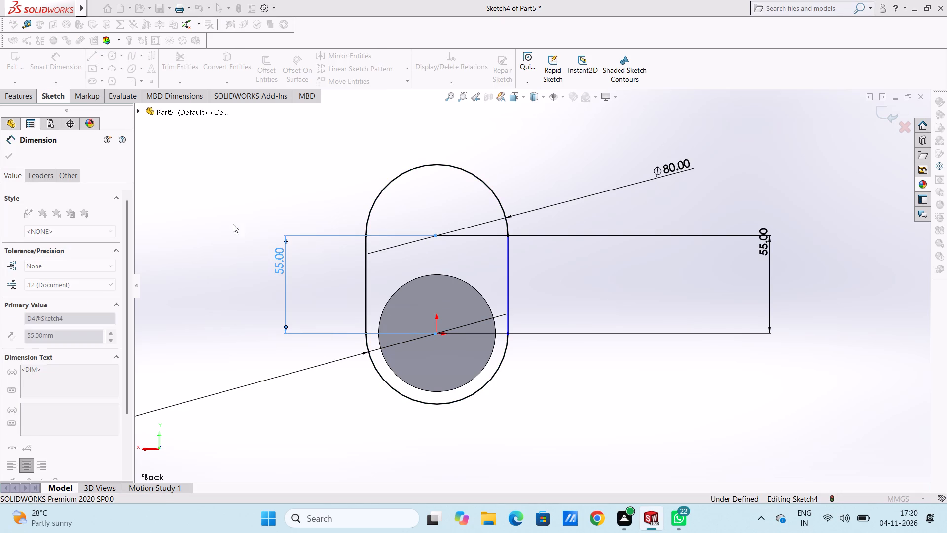
click(230, 215)
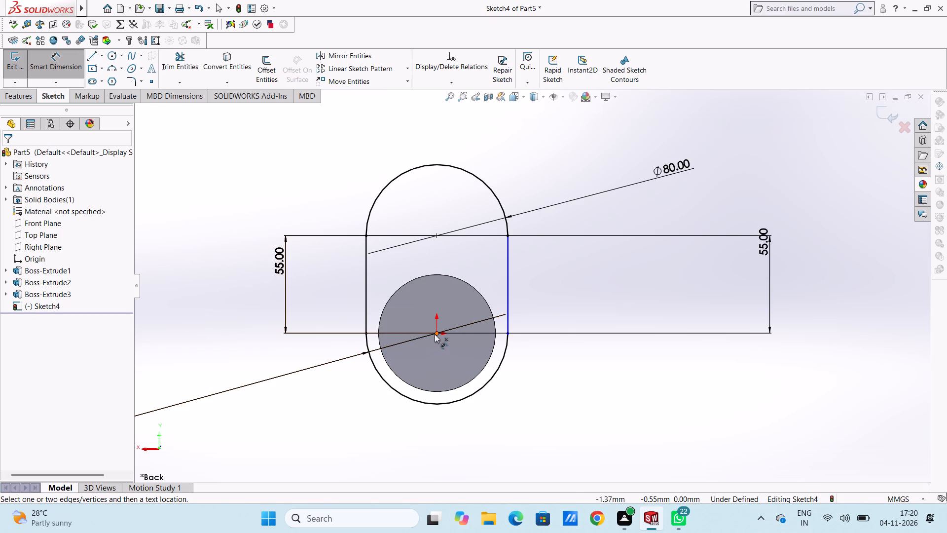
Dimension the horizontal distance from the origin to the profile's right-hand straight side, placing it below the outline.
click(435, 334)
click(507, 285)
scroll(521, 379, up, 4)
click(520, 407)
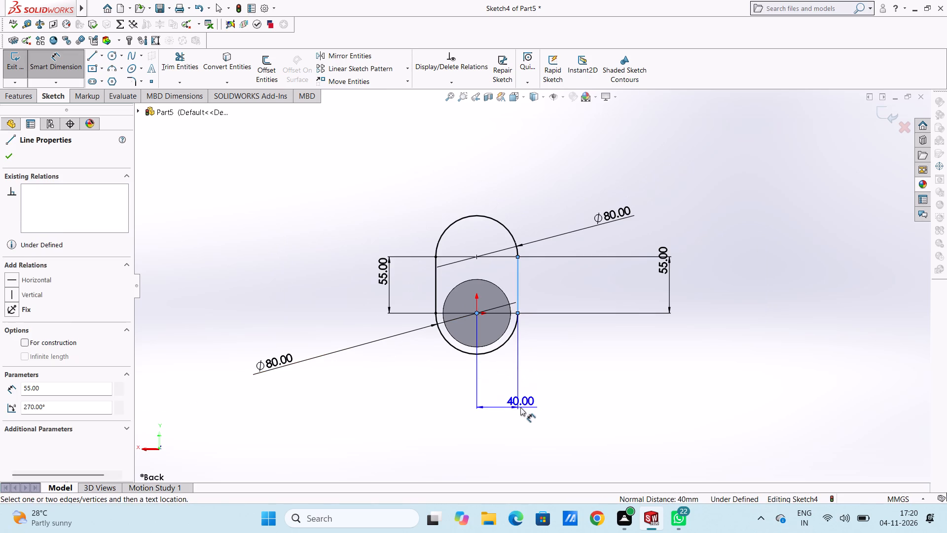
click(478, 393)
click(461, 393)
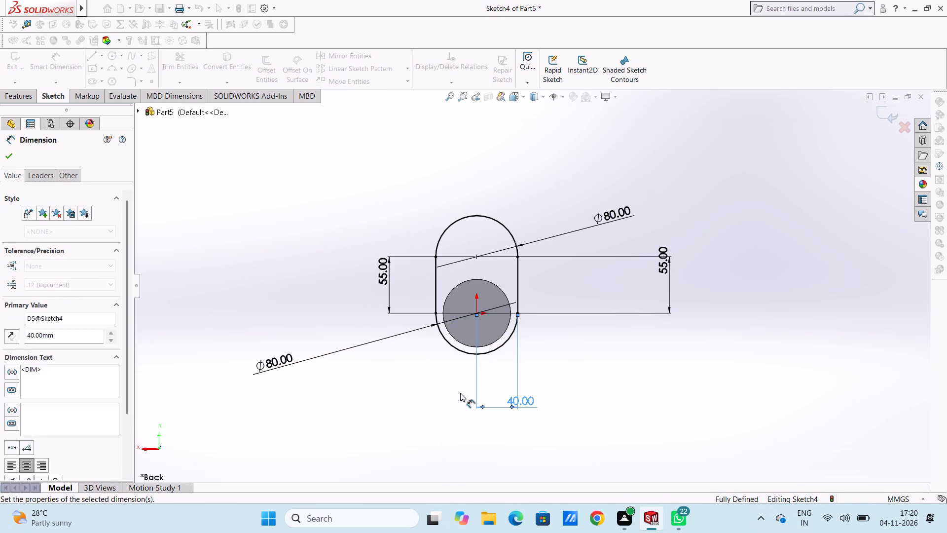
middle_drag(571, 283, 625, 301)
click(73, 71)
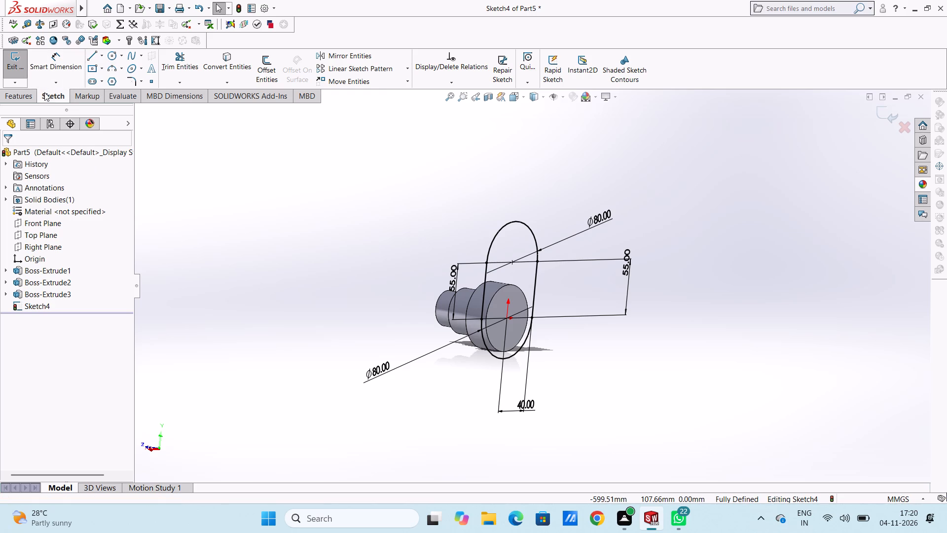
Extrude the slot-shaped profile as a blind boss 24 mm deep, merged with the stepped cylinder.
click(26, 100)
click(22, 67)
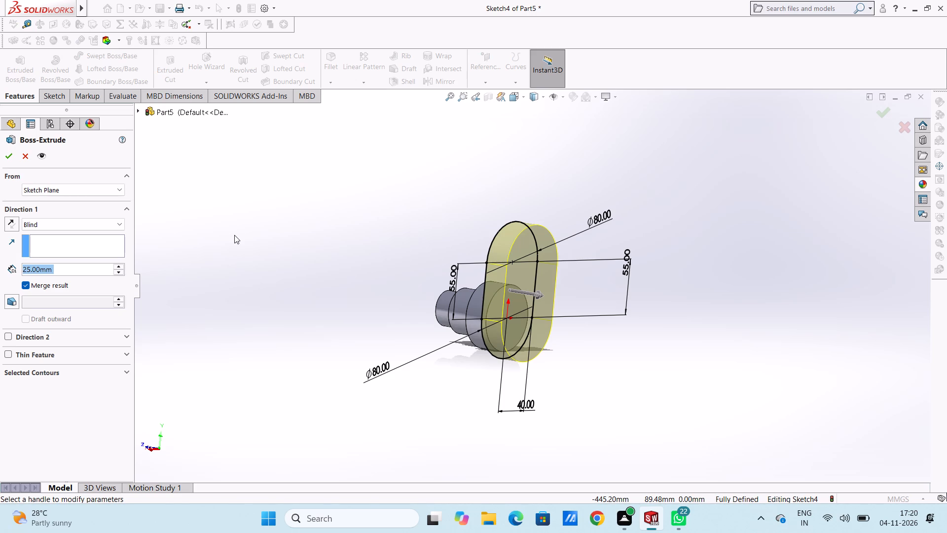
text(24)
key(Return)
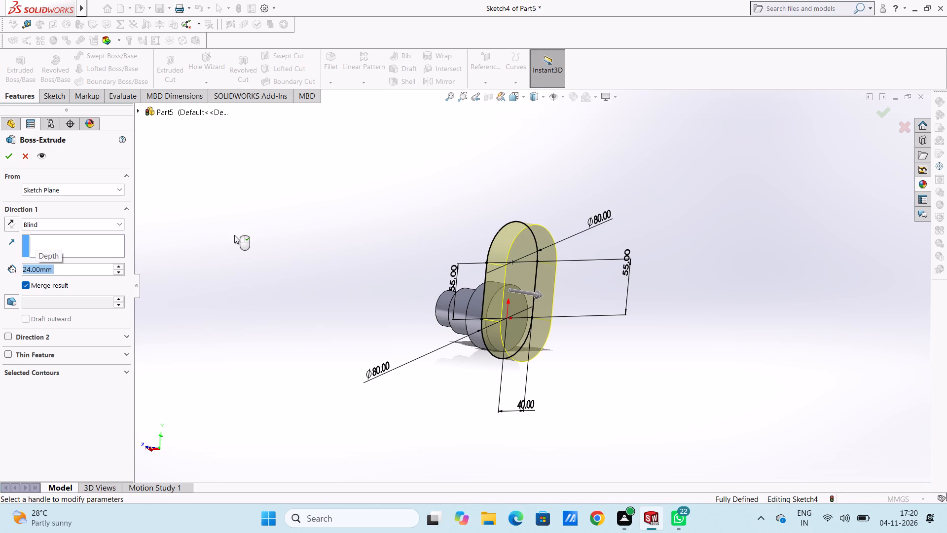
click(10, 156)
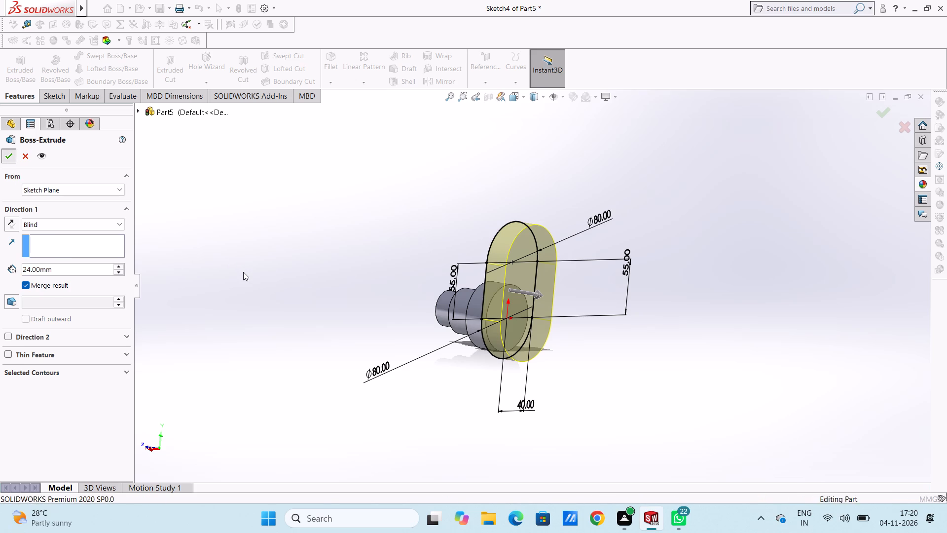
Examine the stepped cylinder and the new slot-shaped web from several viewing angles.
click(243, 272)
middle_drag(244, 272, 323, 288)
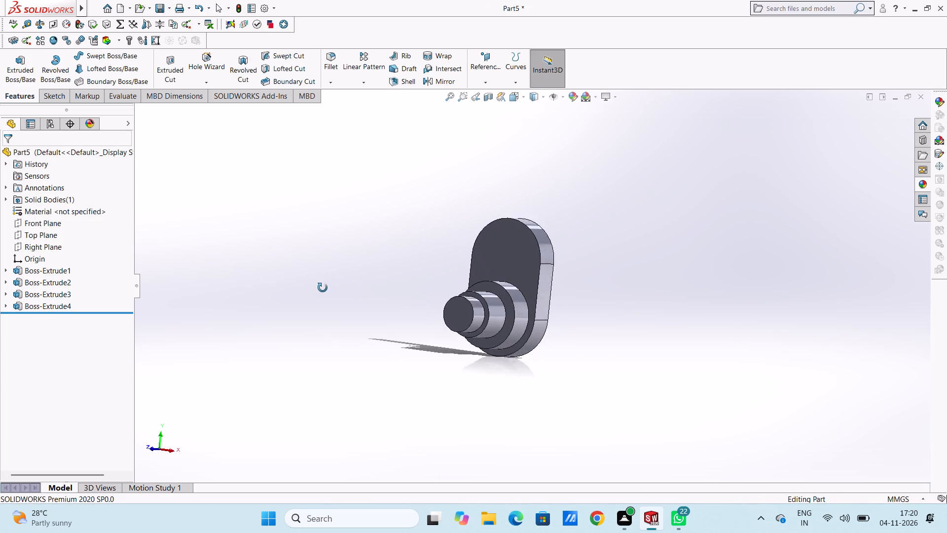
middle_drag(323, 288, 300, 286)
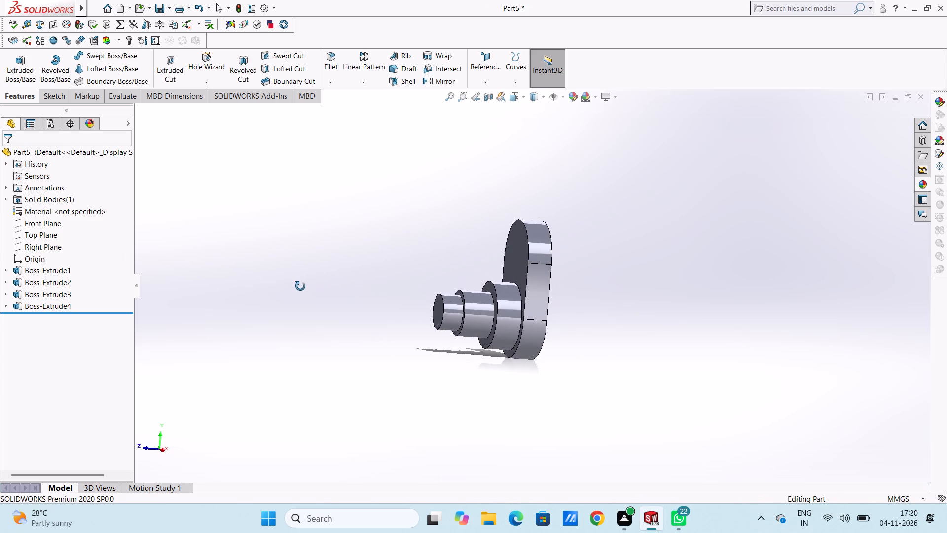
middle_drag(300, 286, 304, 286)
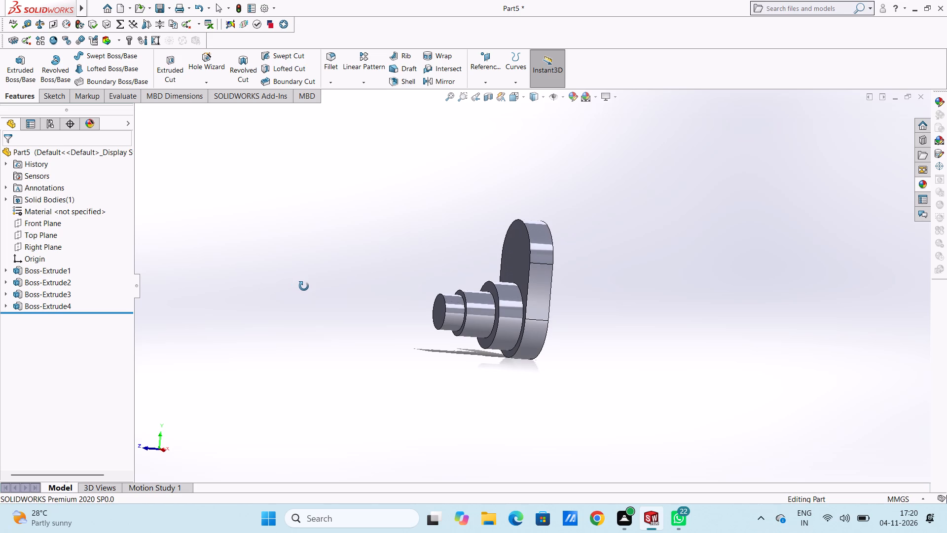
middle_drag(304, 286, 307, 323)
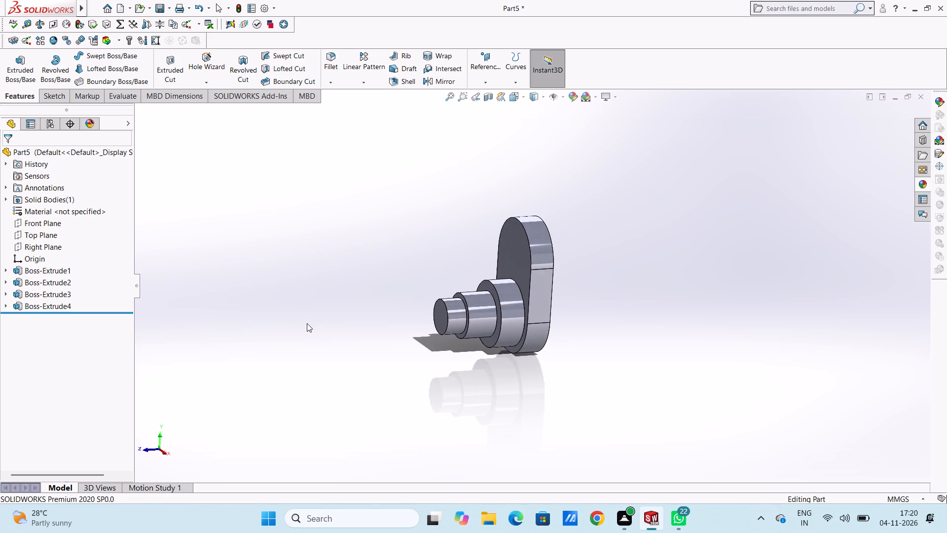
middle_drag(369, 229, 361, 229)
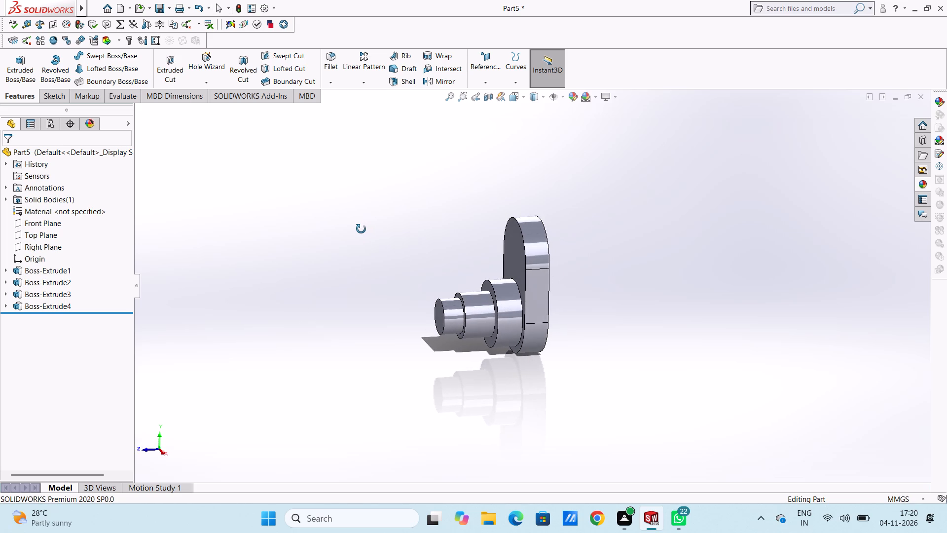
middle_drag(361, 229, 370, 232)
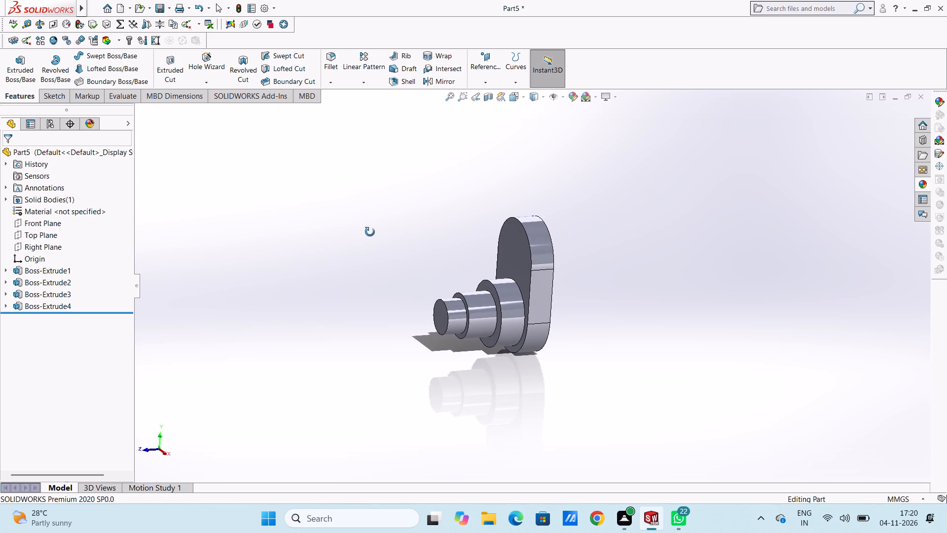
middle_drag(370, 232, 379, 256)
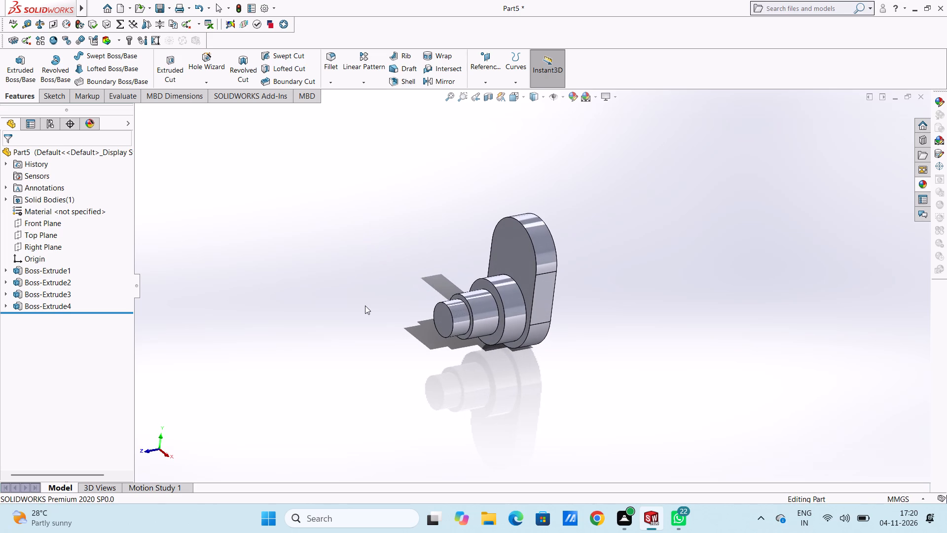
Open a new sketch on the slot-shaped web's flat outer face, facing away from the stepped cylinders.
middle_drag(355, 286, 324, 247)
middle_drag(359, 279, 325, 269)
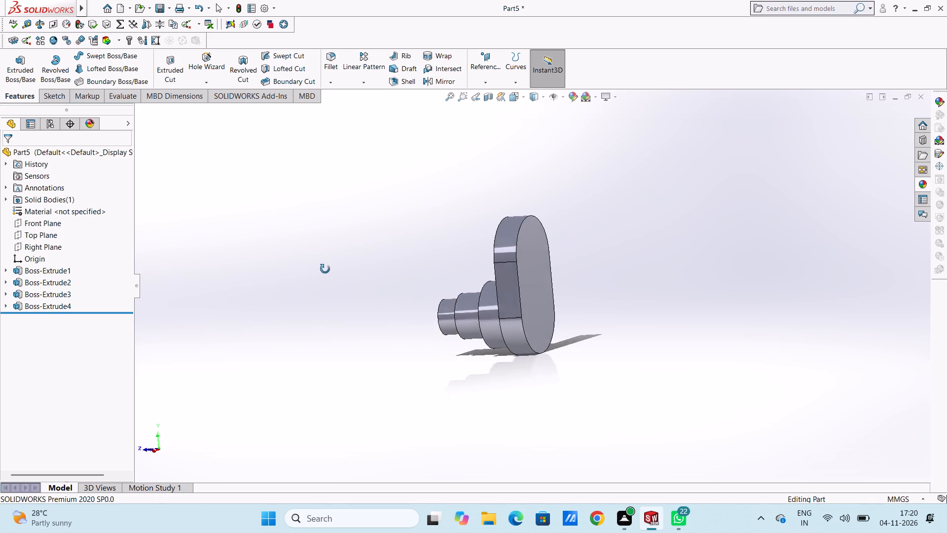
middle_drag(325, 269, 303, 270)
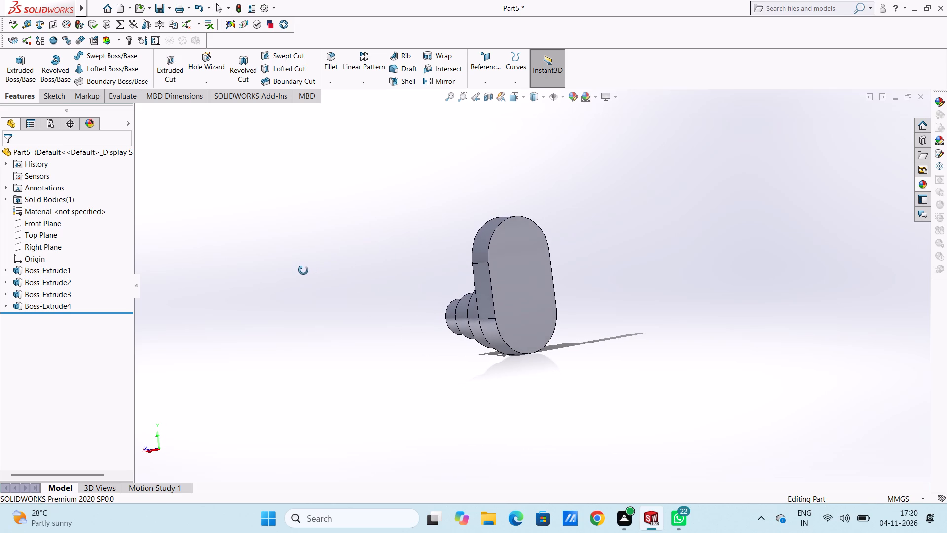
middle_drag(303, 270, 301, 271)
scroll(301, 271, up, 1)
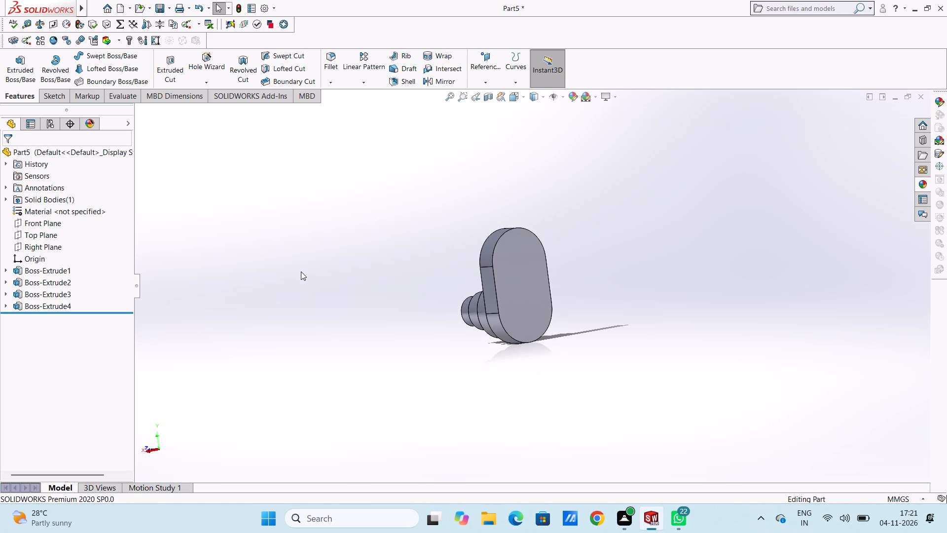
key(ctrl+2)
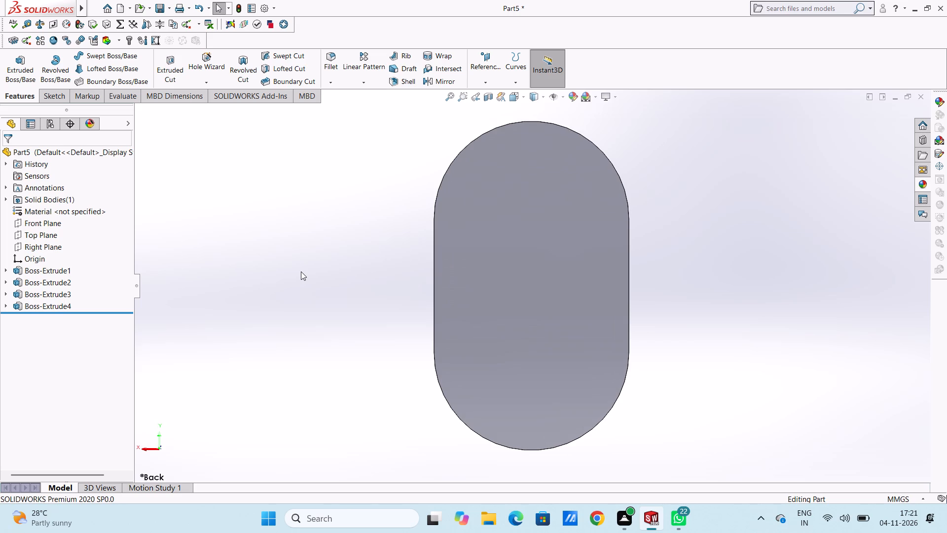
scroll(531, 196, up, 3)
click(539, 227)
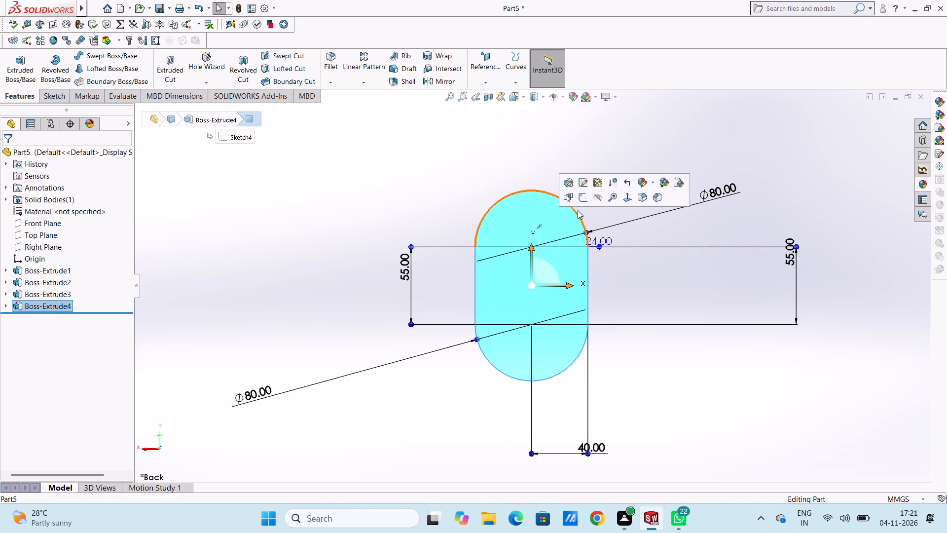
click(581, 200)
click(588, 184)
scroll(614, 243, down, 1)
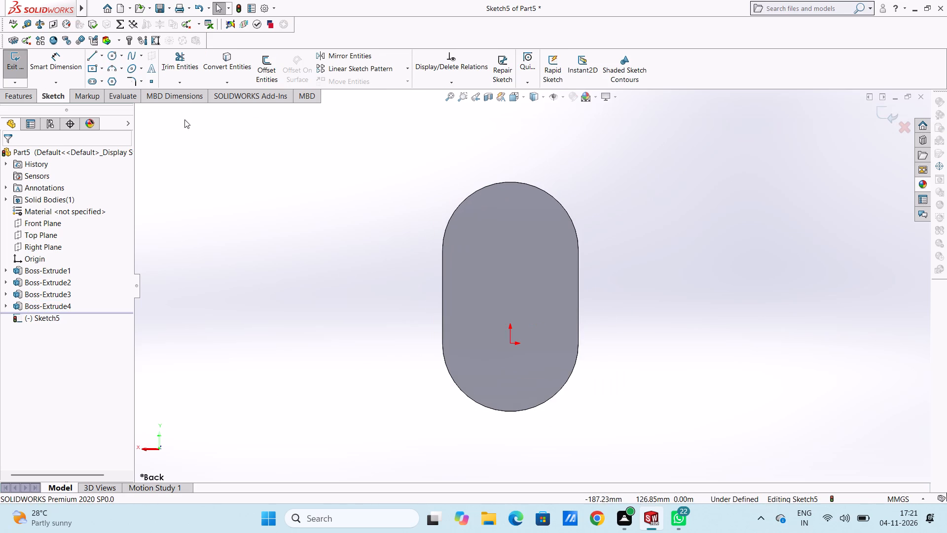
Sketch a circle of about 23 mm radius centred on the centre of the web's upper arc.
click(110, 55)
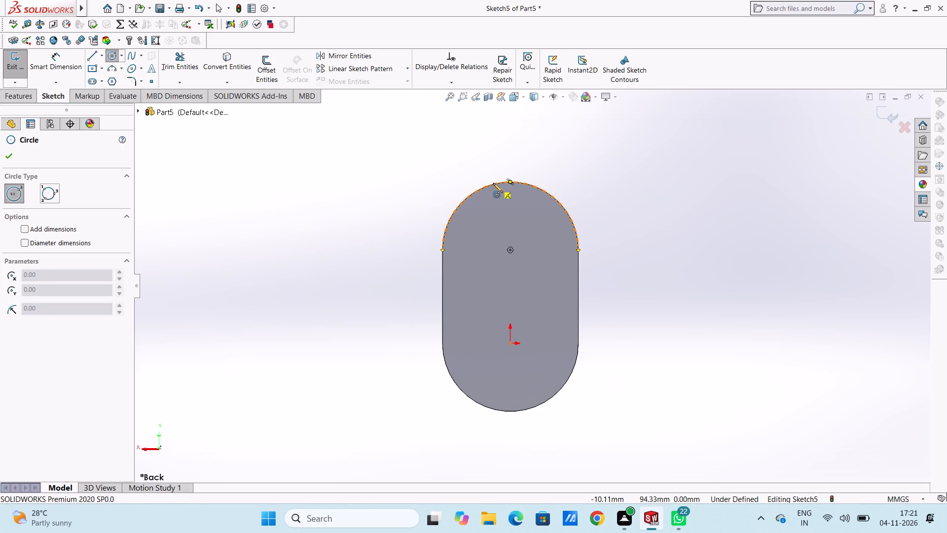
click(509, 250)
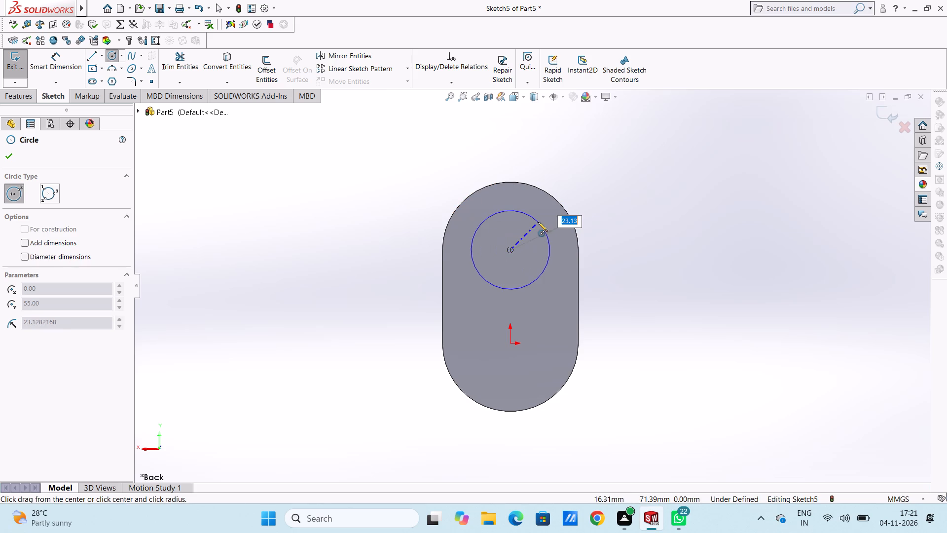
click(538, 222)
right_click(237, 201)
click(275, 211)
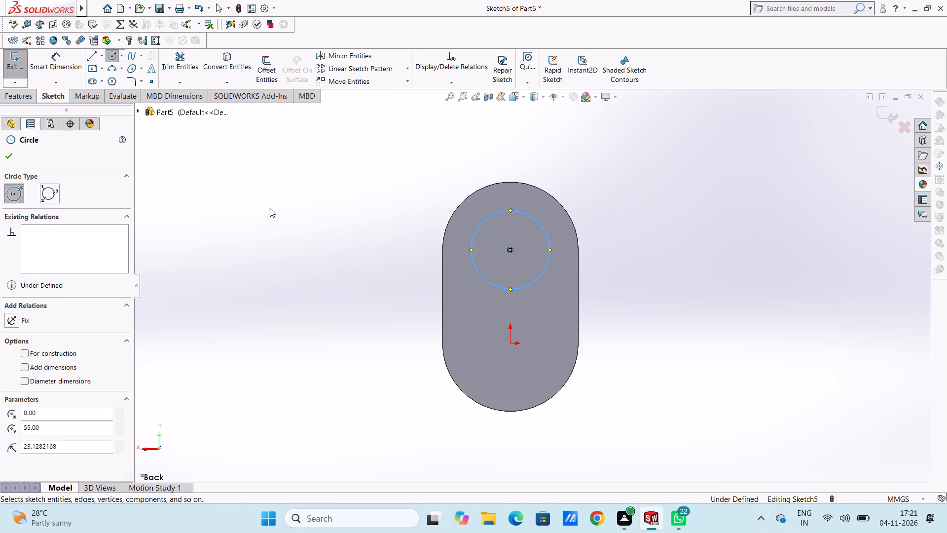
click(270, 208)
Dimension the circle's diameter at 48 mm, placing the dimension outside the web's upper end.
click(61, 61)
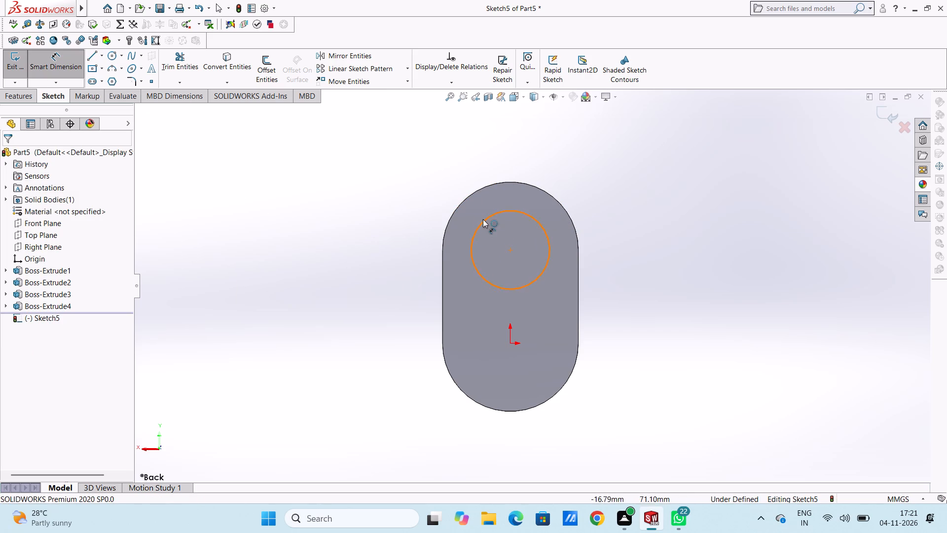
click(484, 216)
click(486, 219)
click(681, 172)
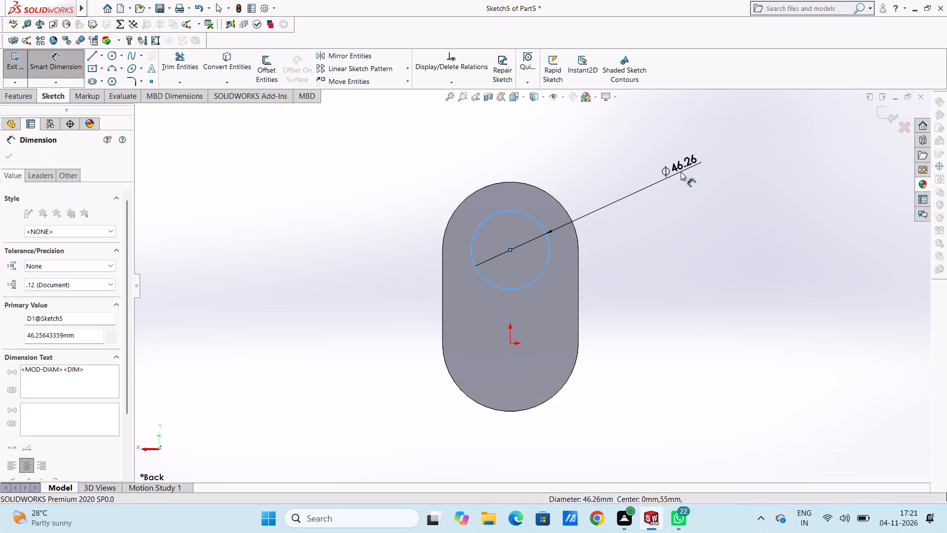
text(48)
key(Return)
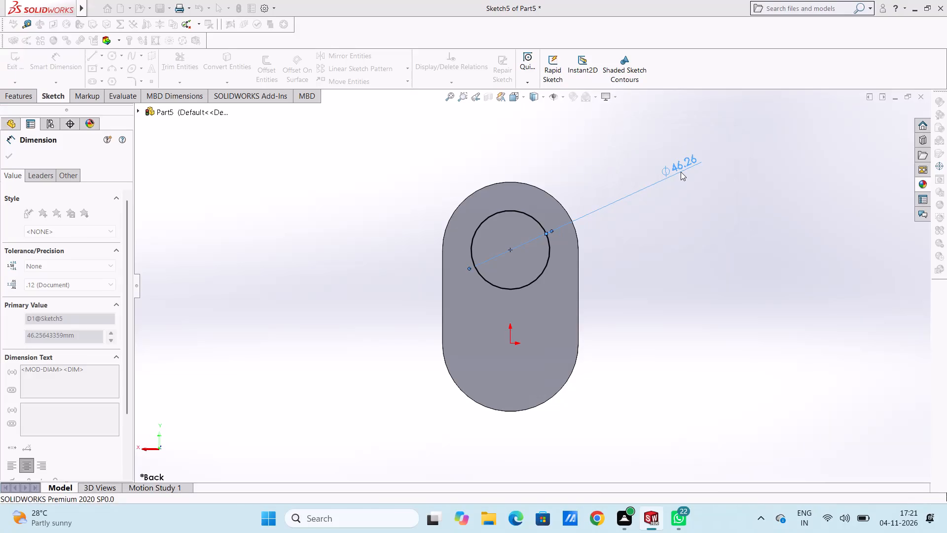
click(279, 281)
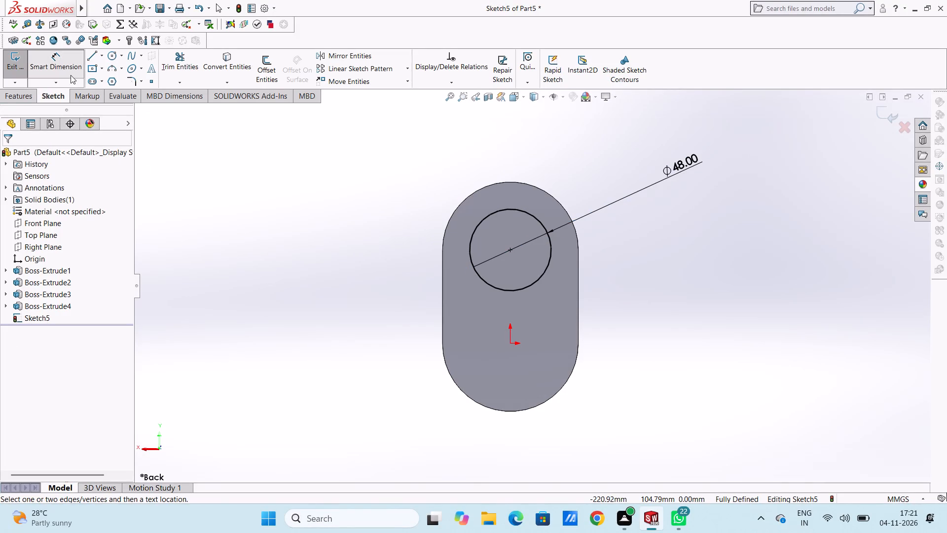
click(59, 62)
Extrude the 48 mm circle as a blind boss 31 mm deep, outward from the web and merged with it.
middle_drag(346, 217, 407, 244)
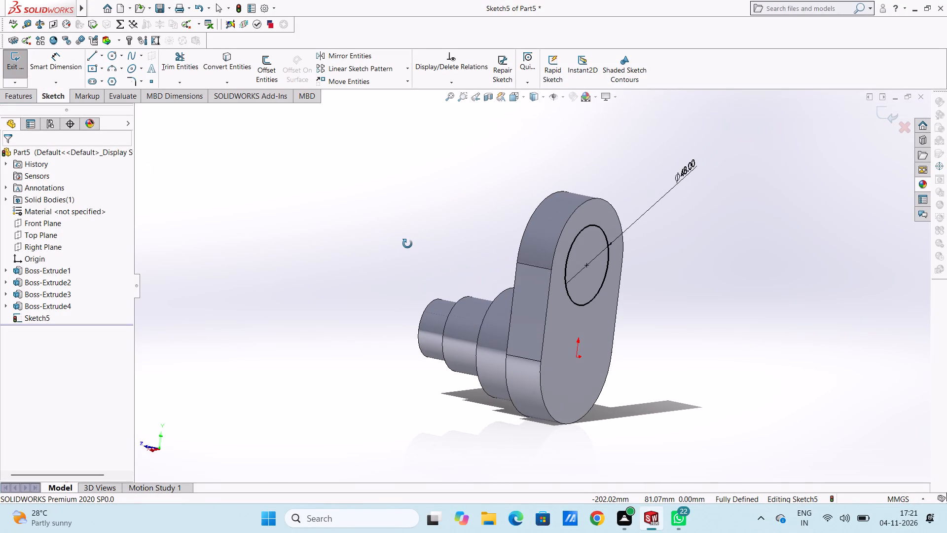
middle_drag(407, 244, 408, 244)
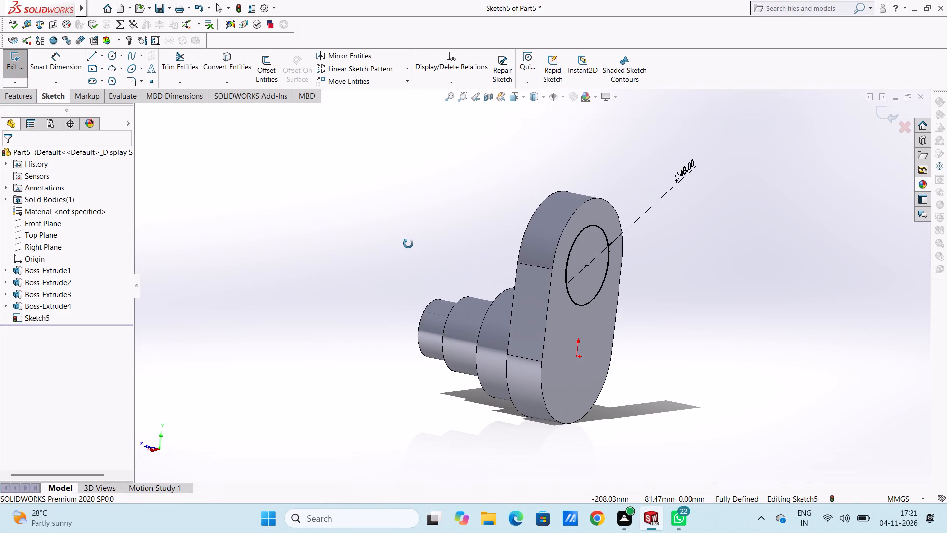
middle_drag(408, 244, 412, 246)
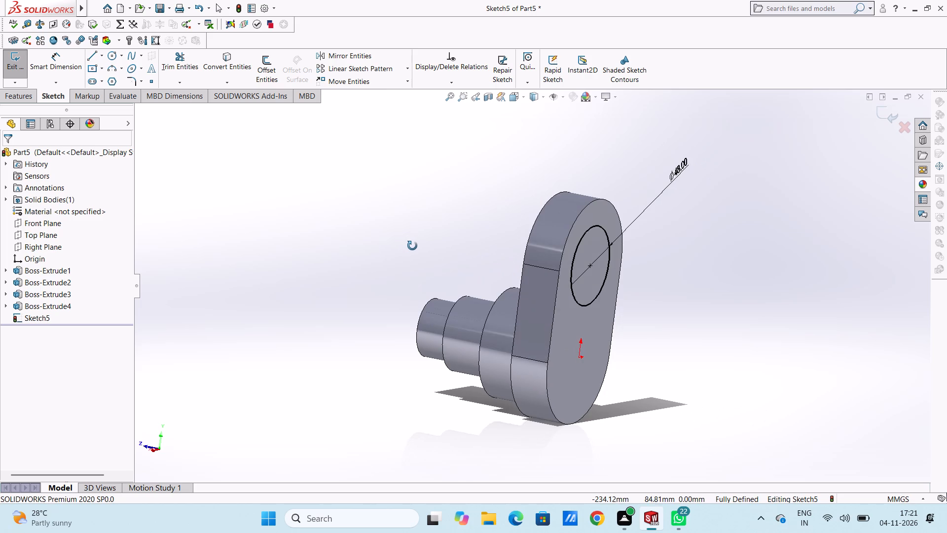
middle_drag(412, 246, 423, 247)
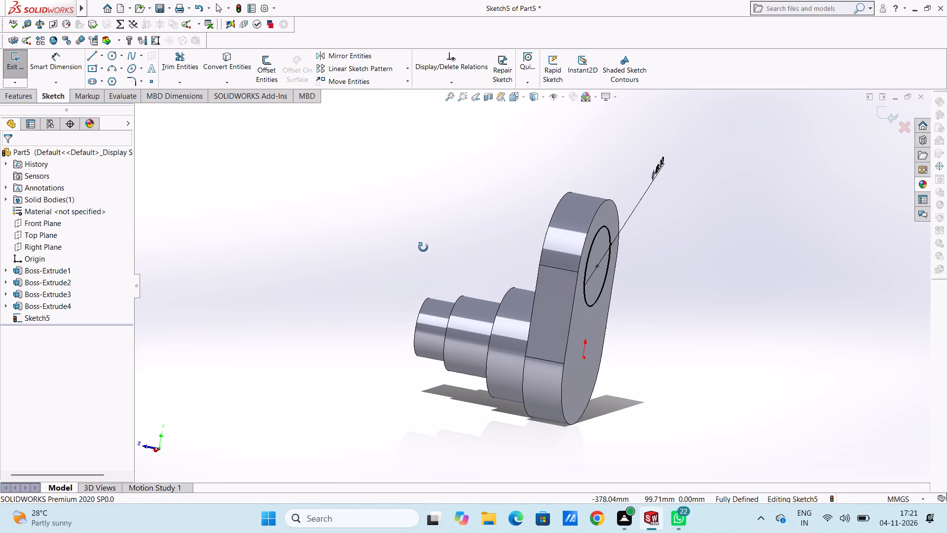
middle_drag(423, 247, 424, 247)
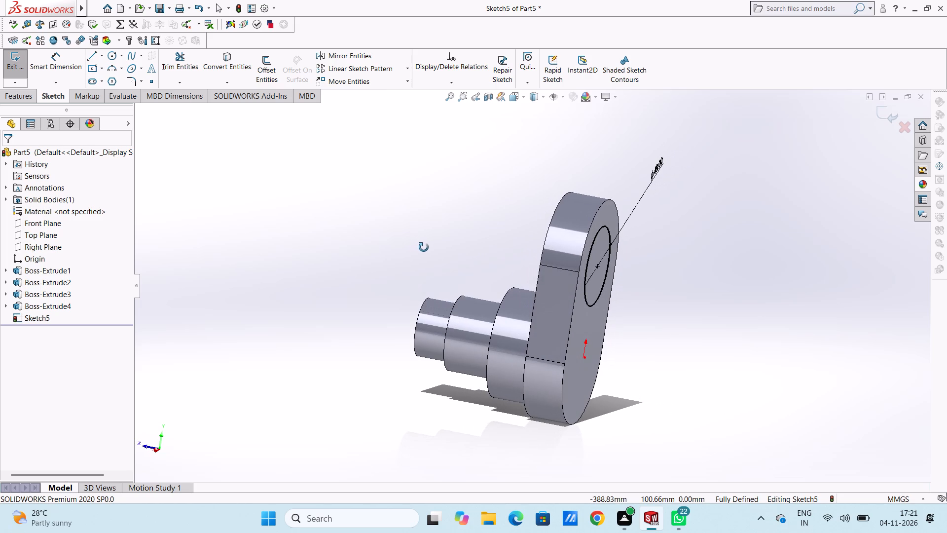
middle_drag(424, 247, 425, 247)
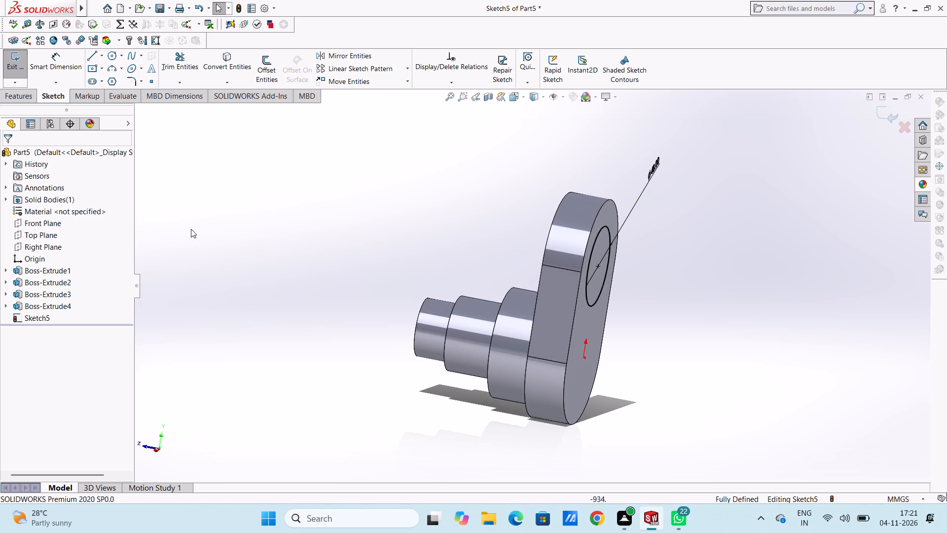
click(30, 98)
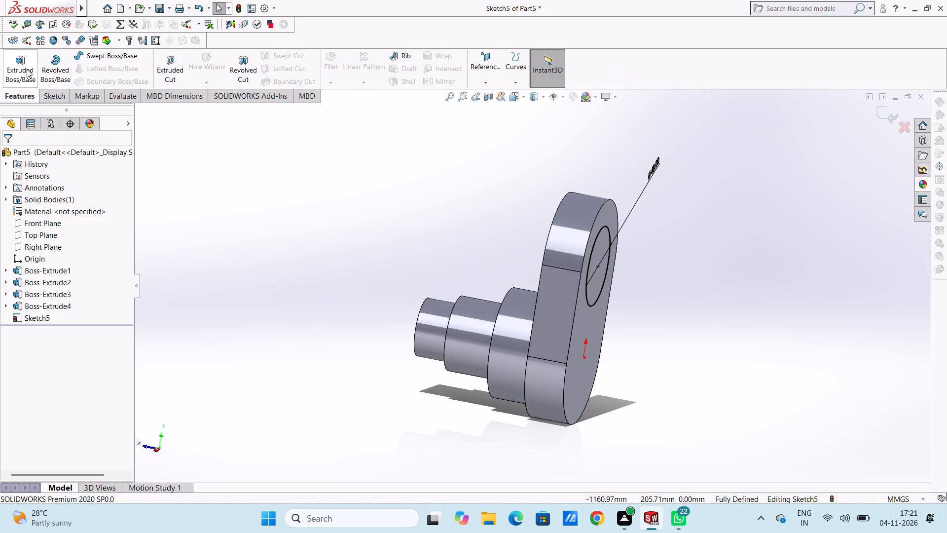
click(15, 65)
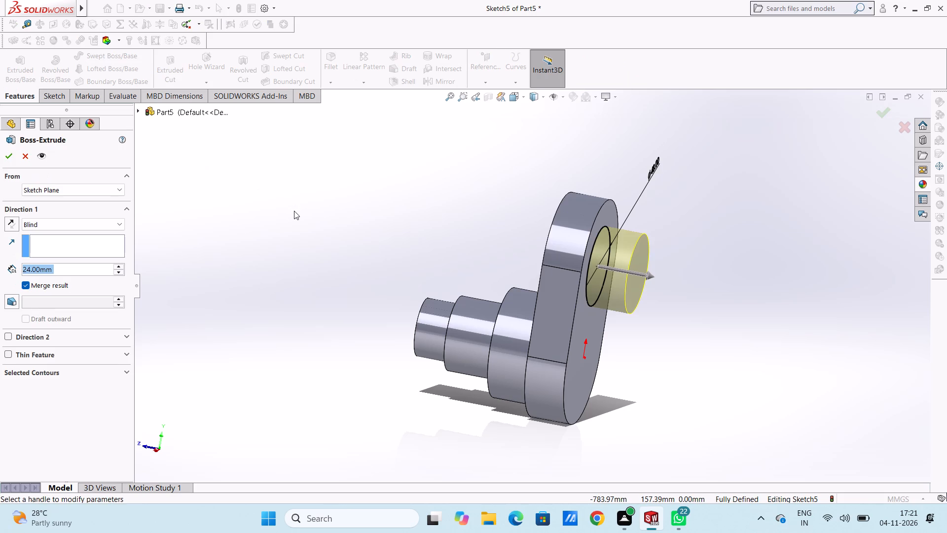
text(31)
key(Return)
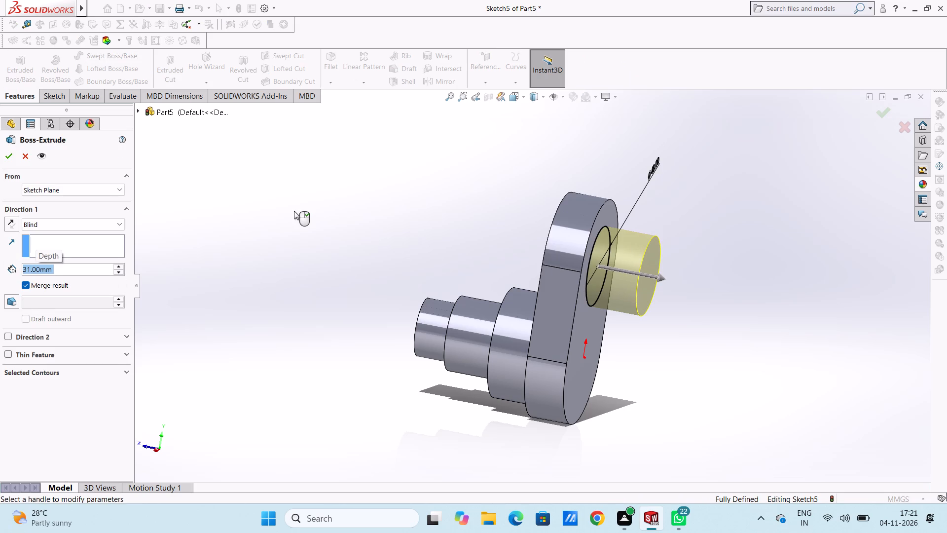
click(6, 157)
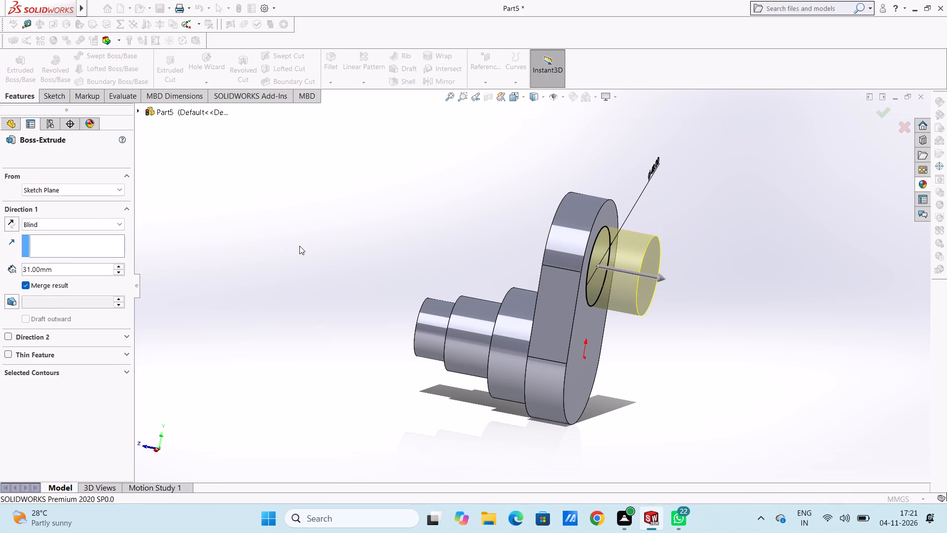
click(299, 246)
Extrude the first web's slot sketch again as a merged blind boss 24 mm deep, starting from the 48 mm pin's end face.
scroll(299, 246, up, 2)
middle_drag(420, 317, 424, 280)
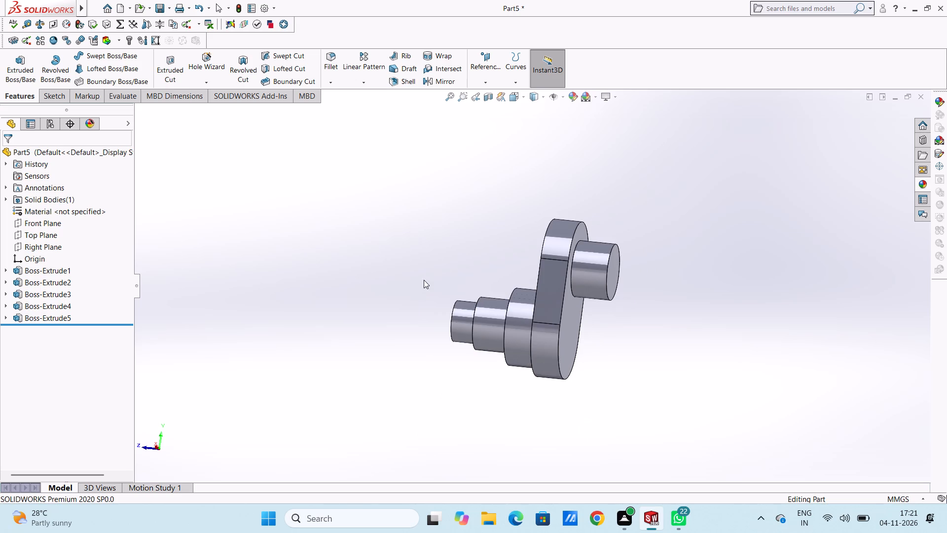
scroll(682, 268, down, 3)
middle_drag(621, 258, 640, 281)
middle_drag(640, 282, 625, 287)
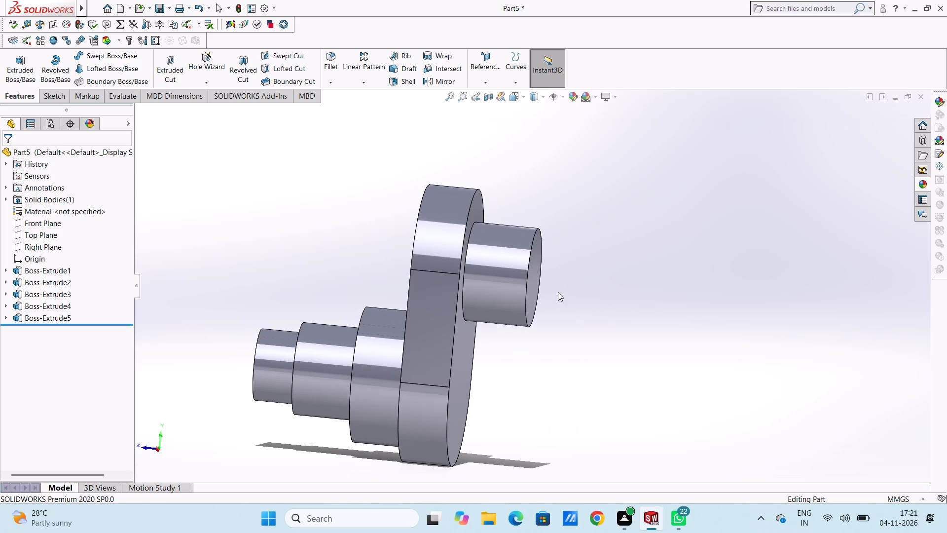
click(4, 307)
click(58, 315)
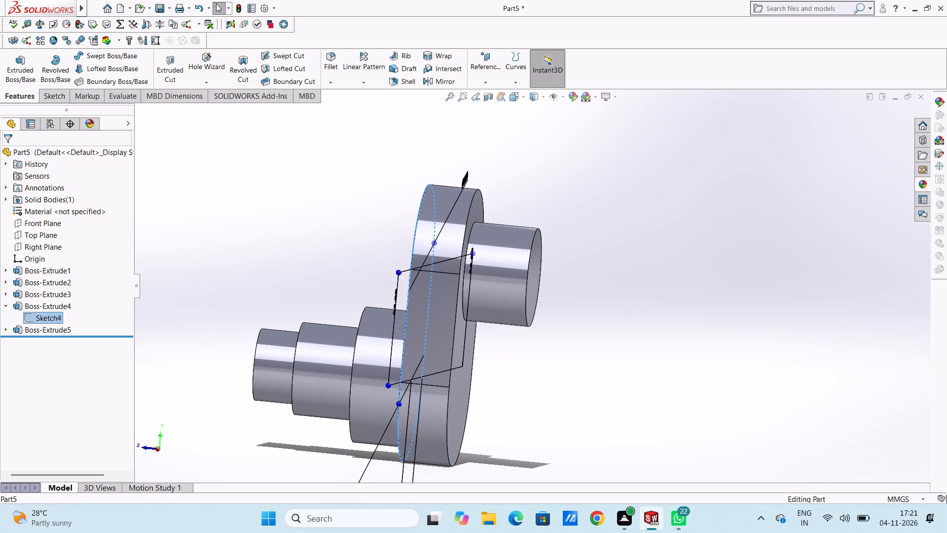
click(26, 60)
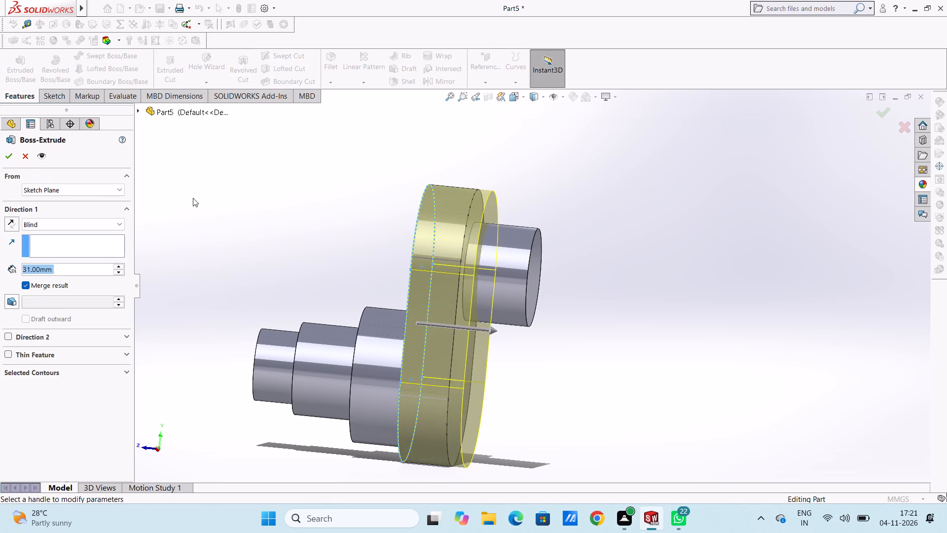
click(83, 224)
click(167, 224)
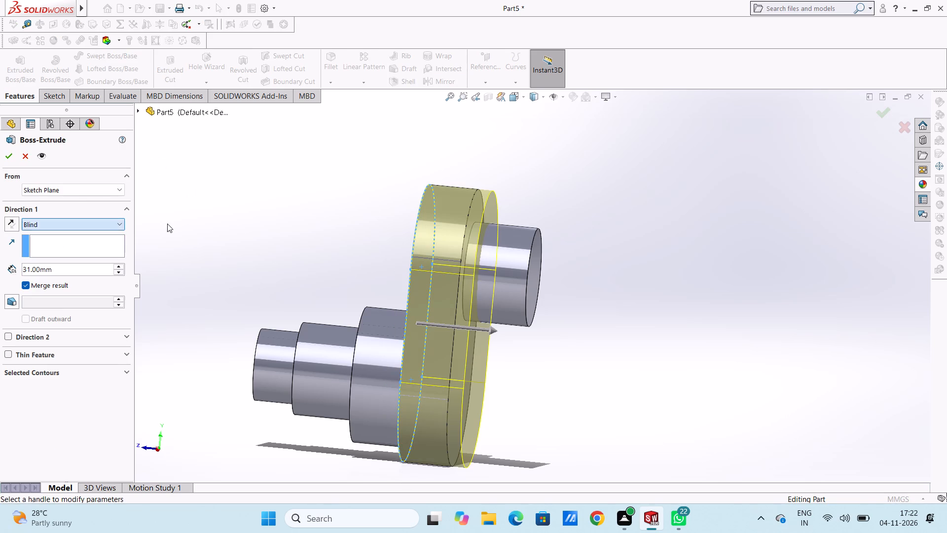
click(92, 189)
click(91, 208)
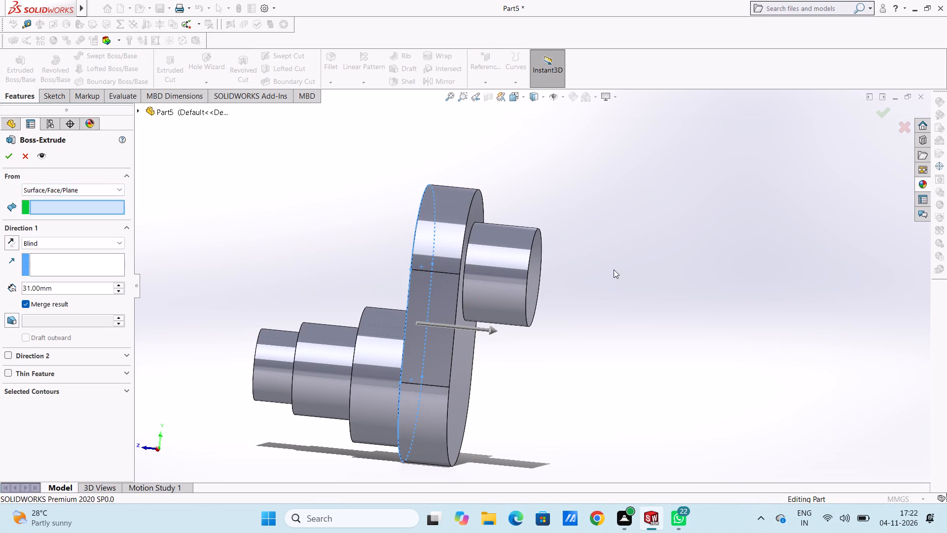
click(538, 275)
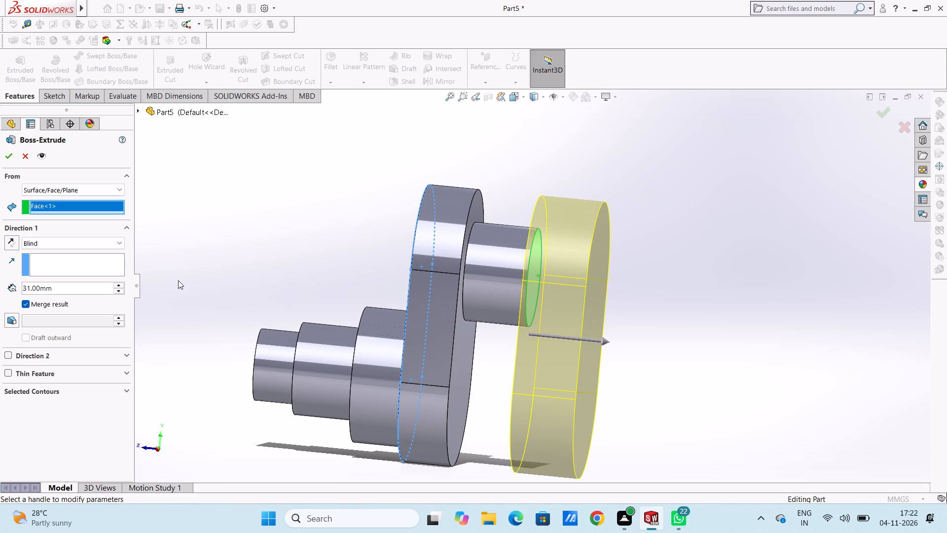
double_click(101, 290)
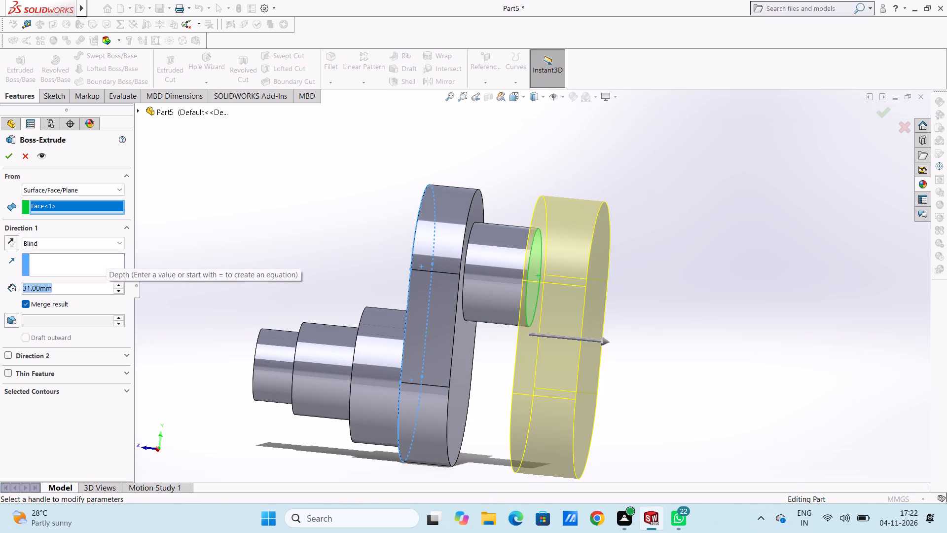
text(24)
key(Return)
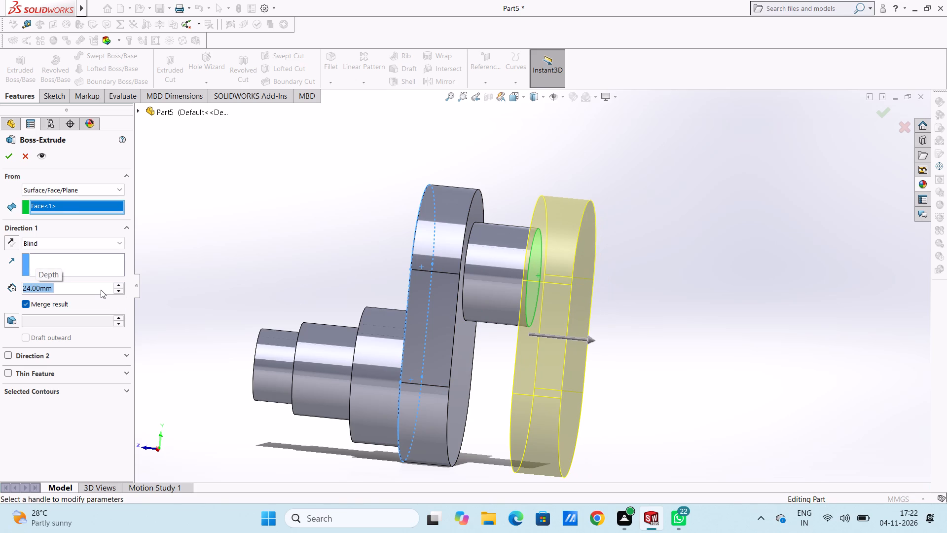
click(11, 159)
click(246, 190)
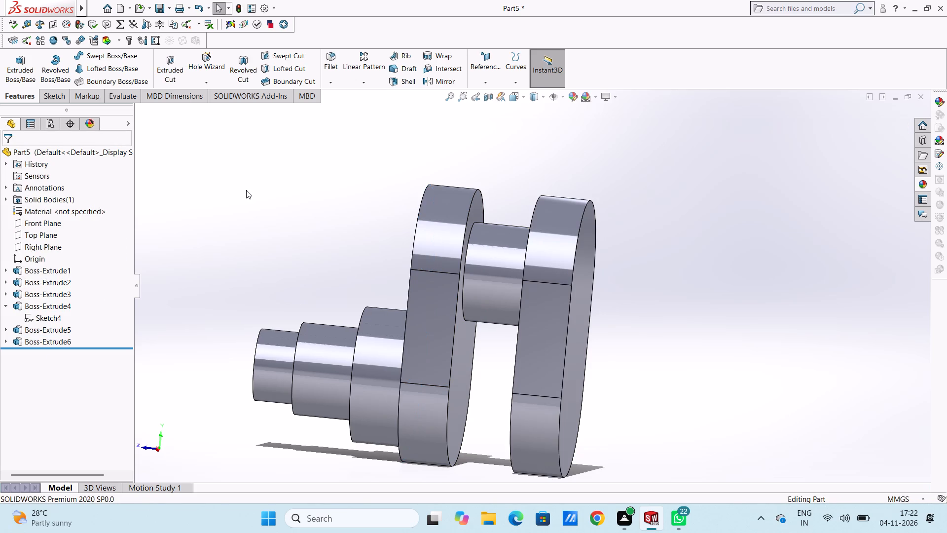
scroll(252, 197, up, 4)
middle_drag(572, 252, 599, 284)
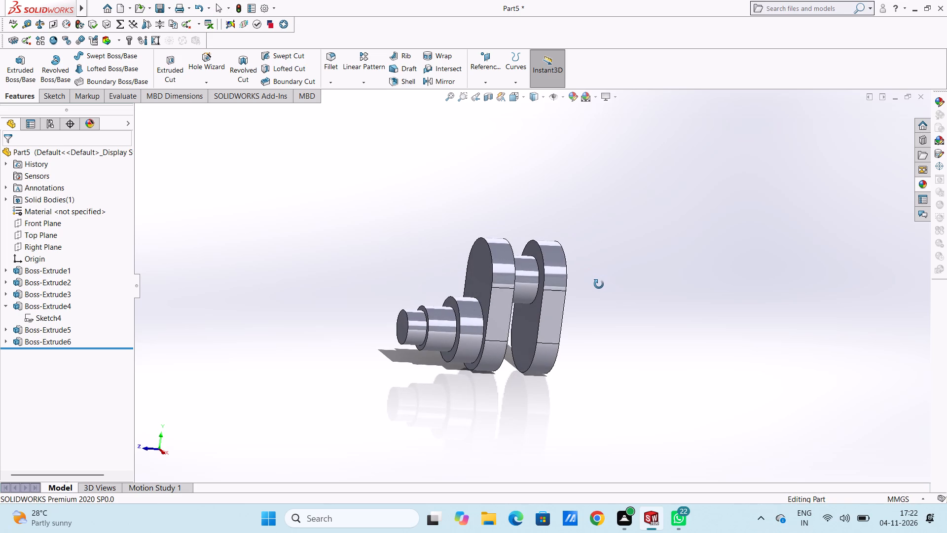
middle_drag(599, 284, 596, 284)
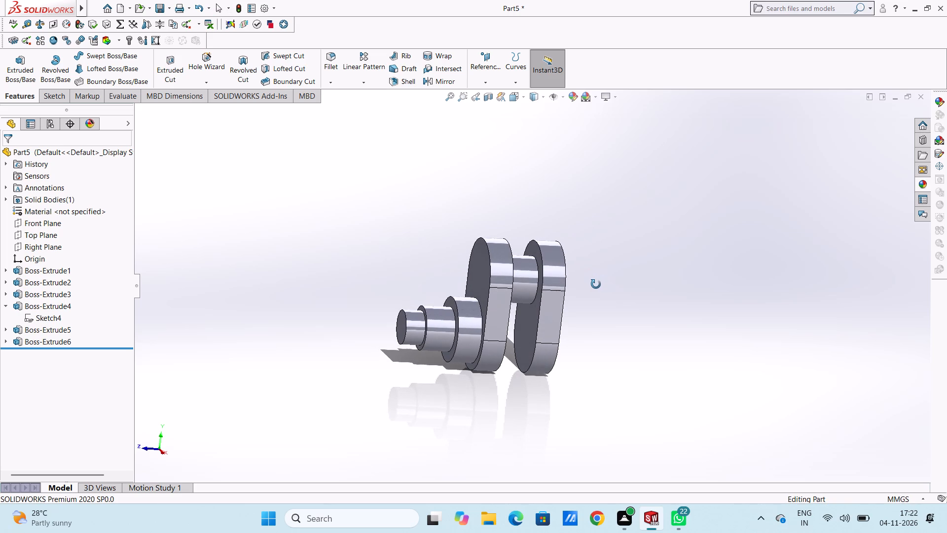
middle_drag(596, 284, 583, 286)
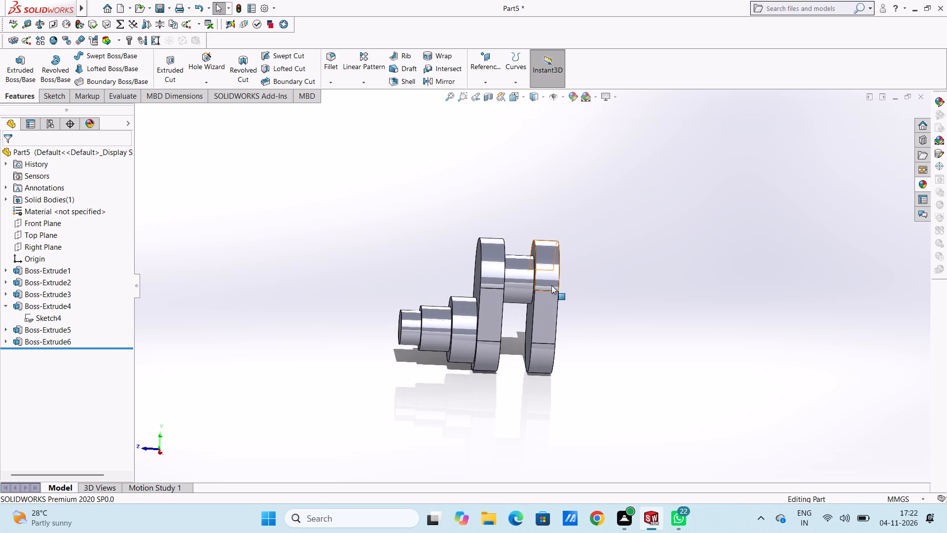
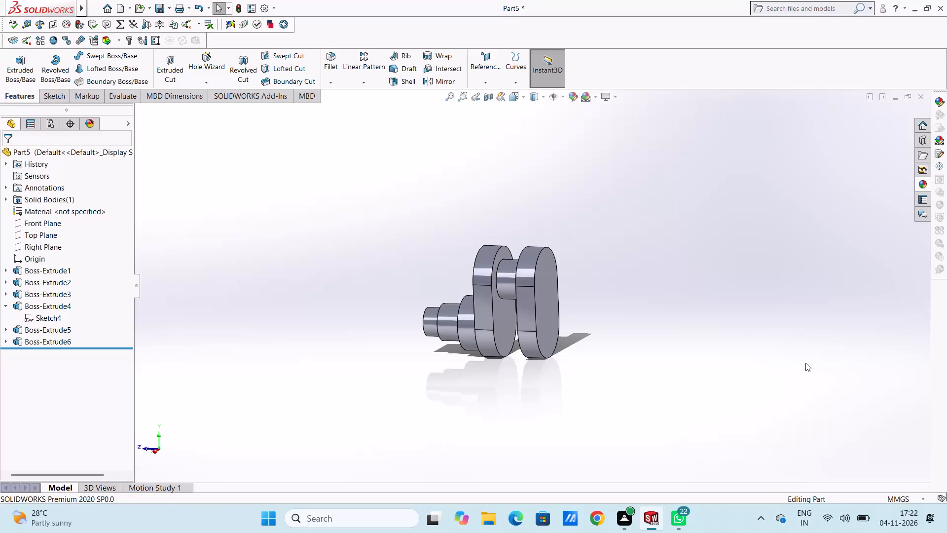
On the second web's outer face, sketch a circle of about 36 mm radius centred on the origin.
key(ctrl+2)
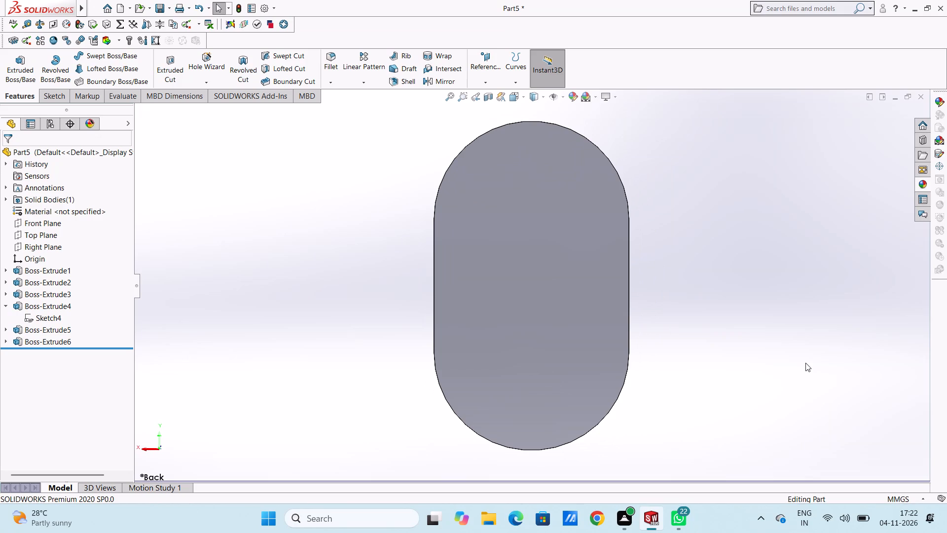
click(510, 310)
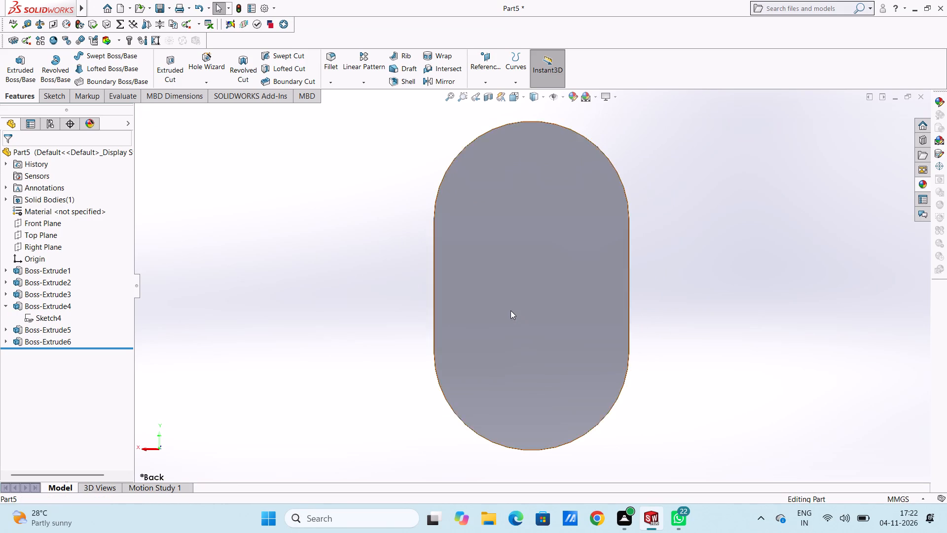
click(551, 284)
click(409, 296)
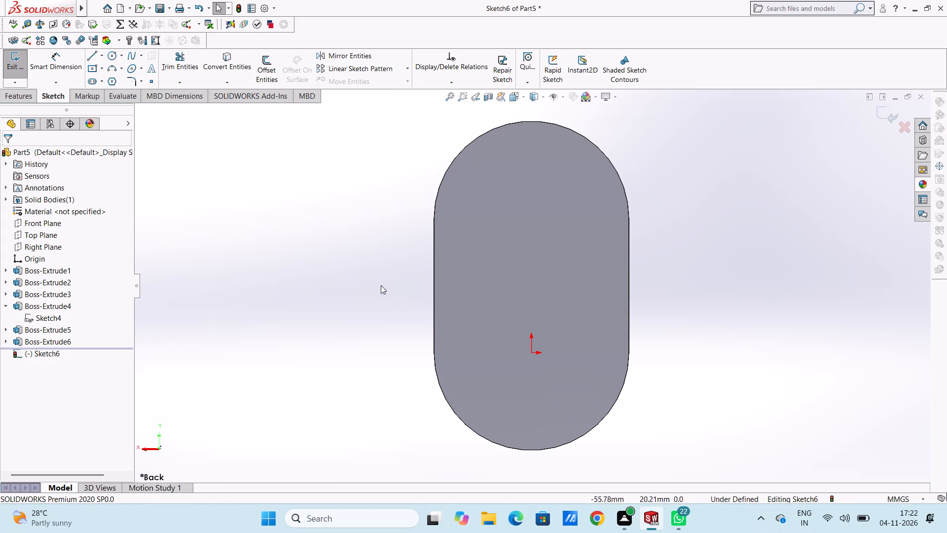
click(111, 56)
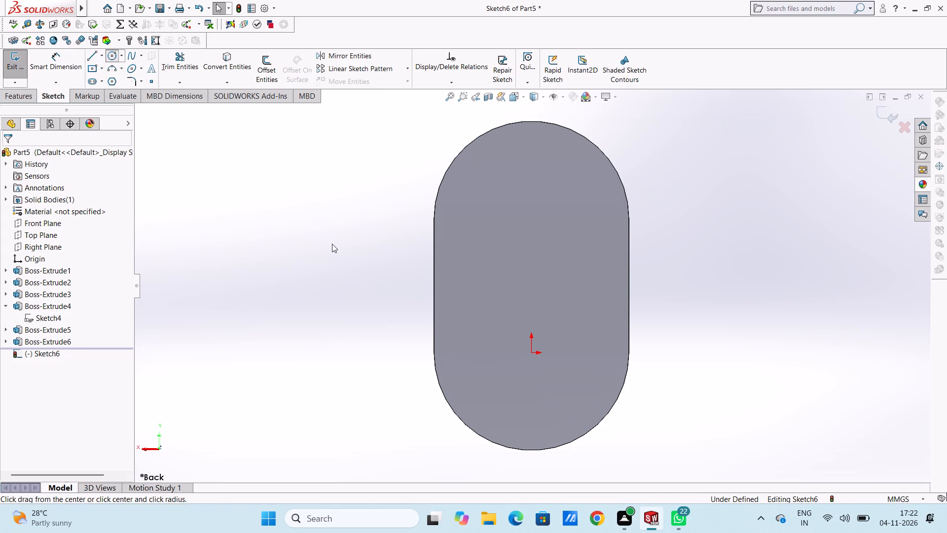
click(531, 352)
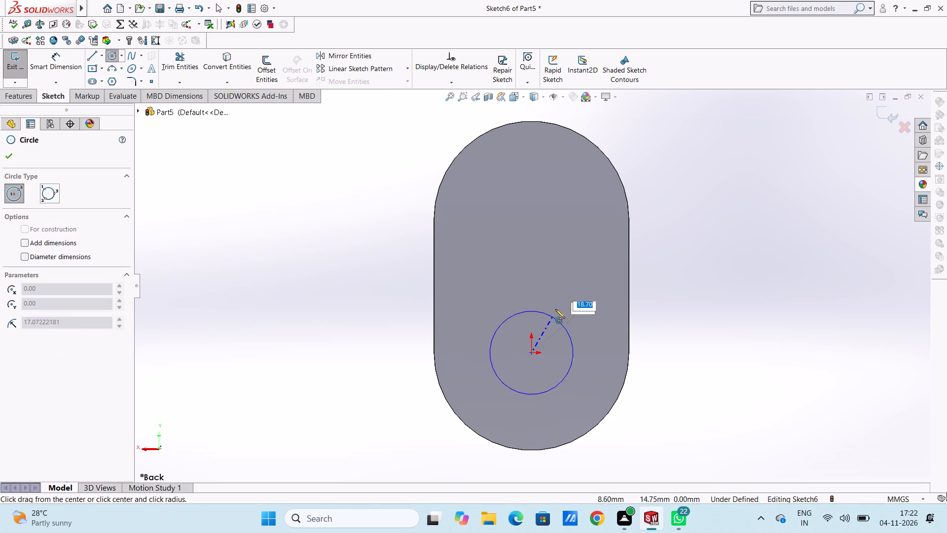
click(579, 278)
right_click(309, 207)
click(322, 218)
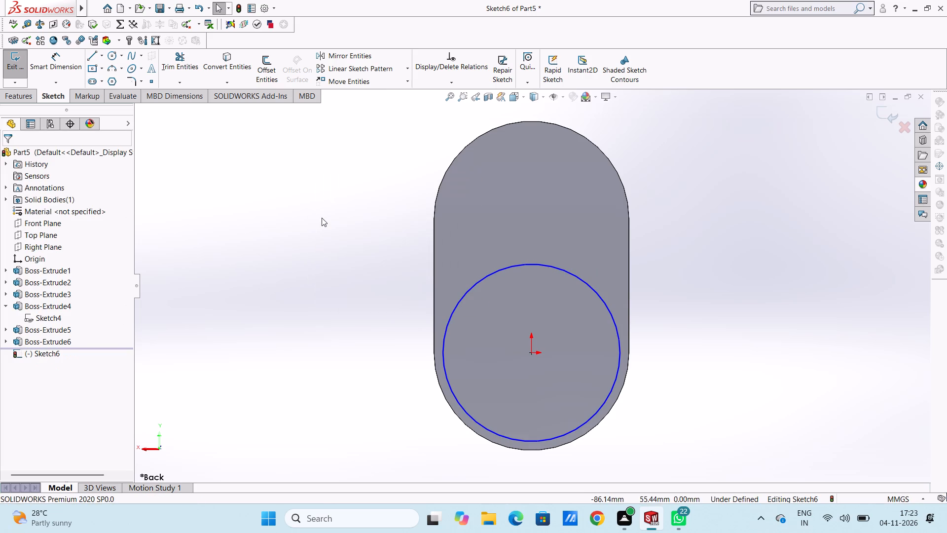
drag(302, 221, 278, 218)
Dimension the circle's diameter at 70 mm, placing the dimension outside the web's outline.
click(62, 64)
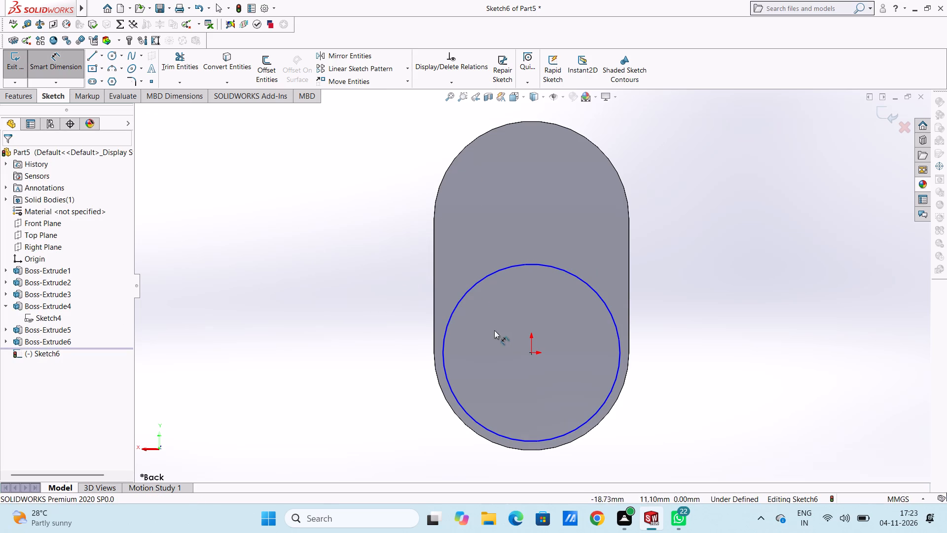
click(464, 296)
click(358, 157)
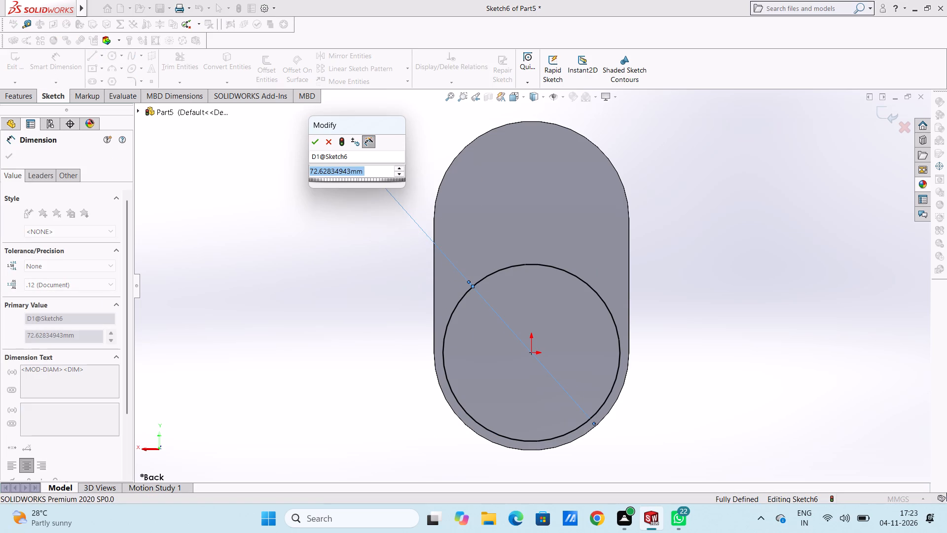
text(70)
key(Return)
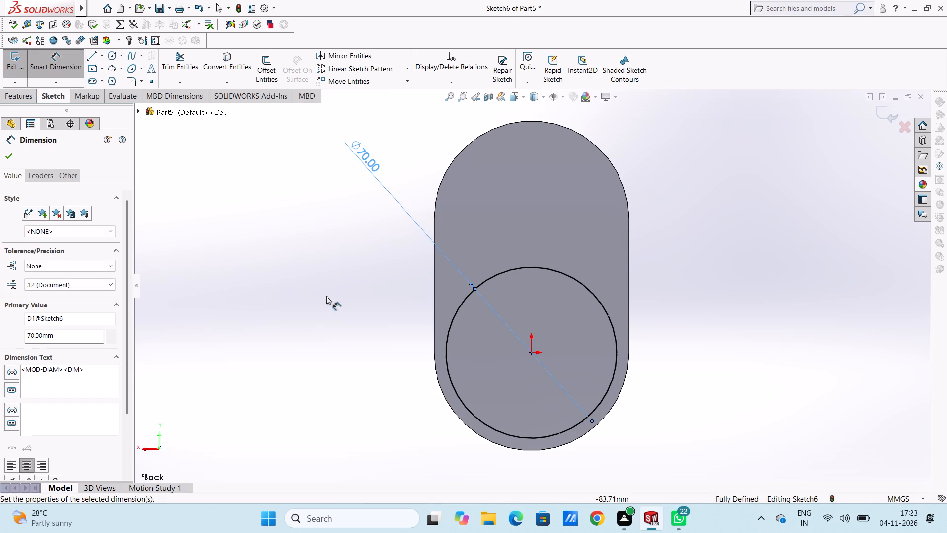
click(326, 296)
Extrude the 70 mm circle as a merged blind boss 24 mm deep, outward from the second web.
middle_drag(336, 293, 413, 318)
scroll(404, 320, up, 3)
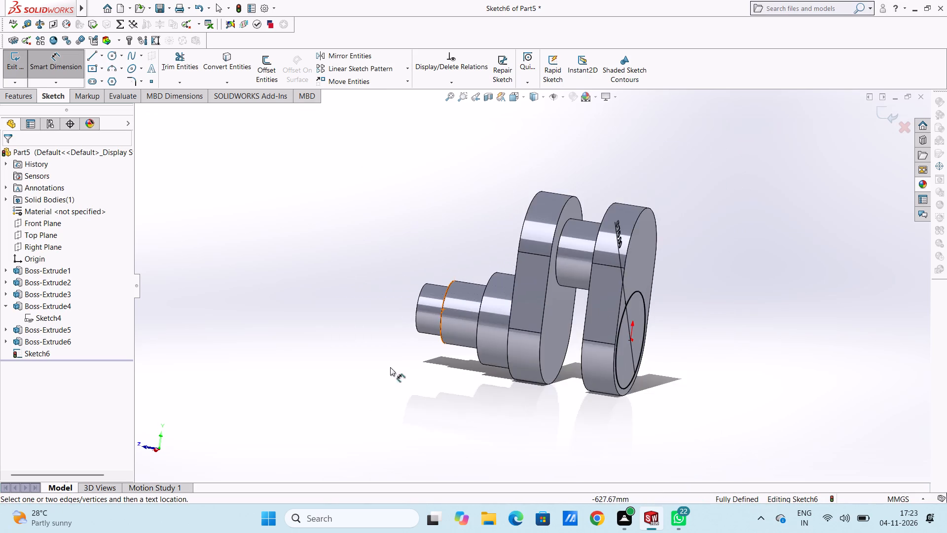
scroll(390, 367, up, 1)
middle_drag(385, 376, 357, 362)
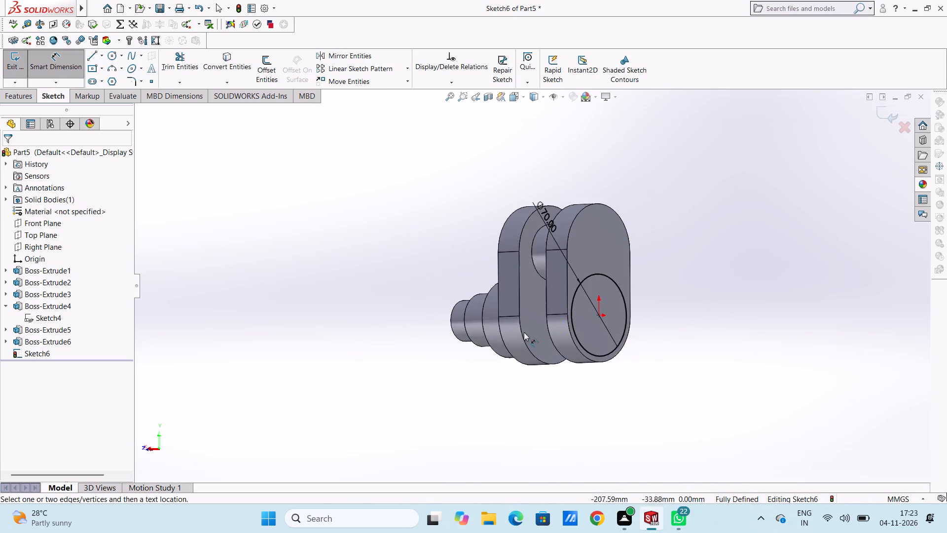
scroll(680, 281, down, 4)
middle_drag(653, 314, 688, 339)
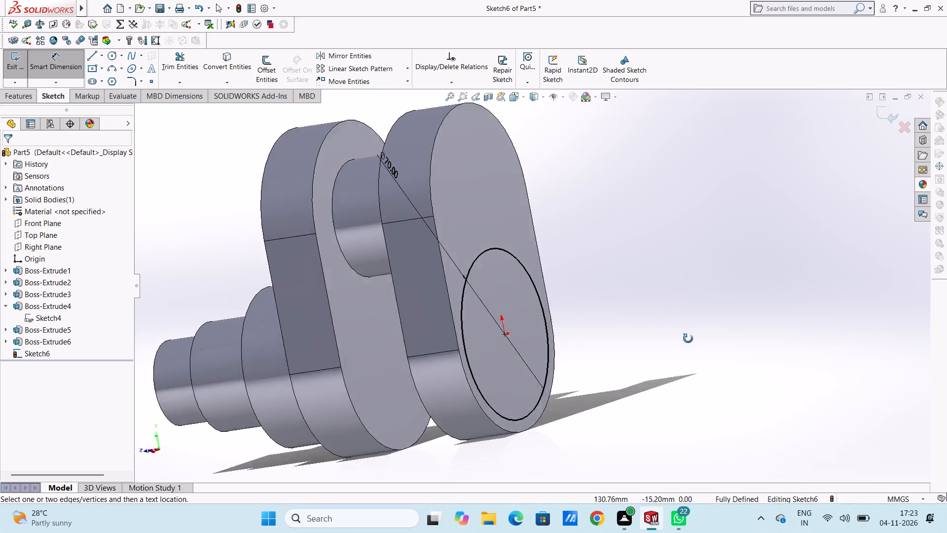
middle_drag(688, 339, 685, 287)
middle_click(666, 283)
middle_click(661, 283)
middle_drag(657, 283, 622, 321)
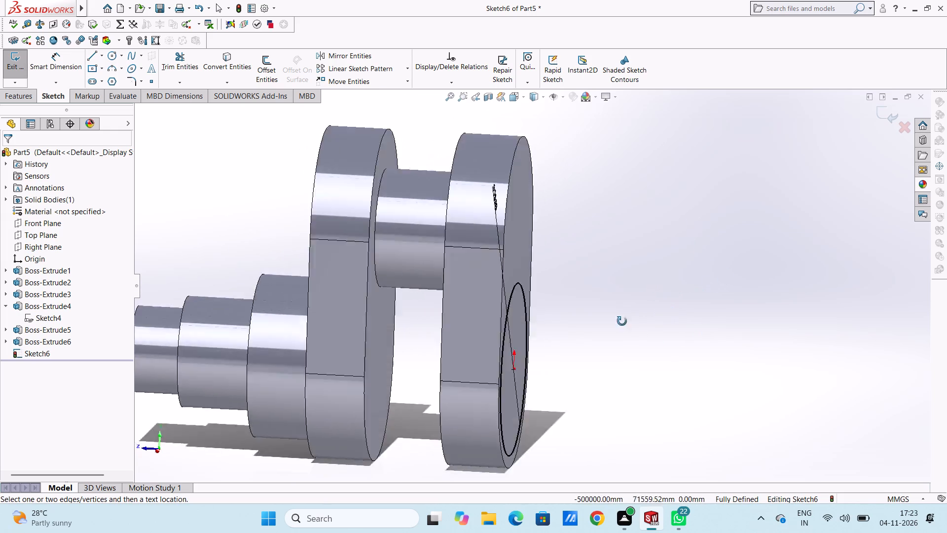
middle_drag(622, 321, 653, 291)
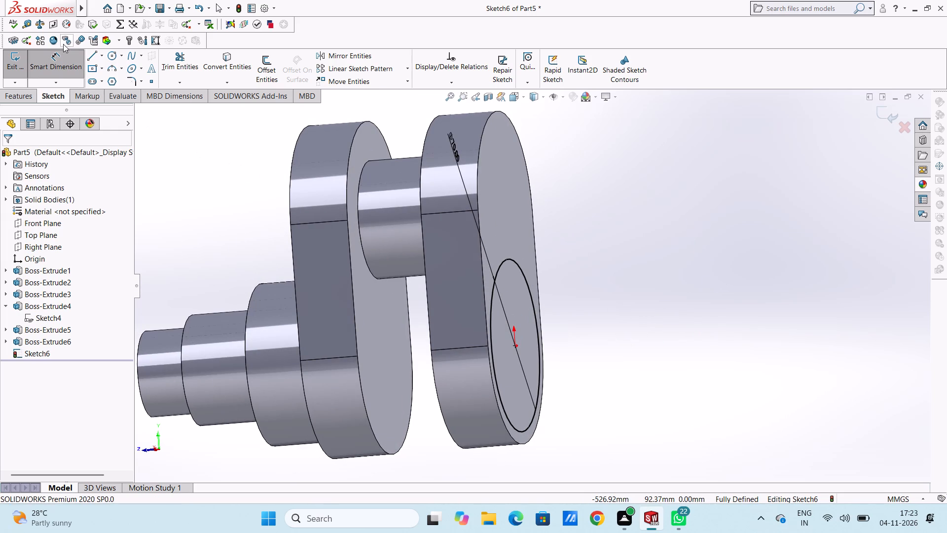
click(65, 70)
click(16, 96)
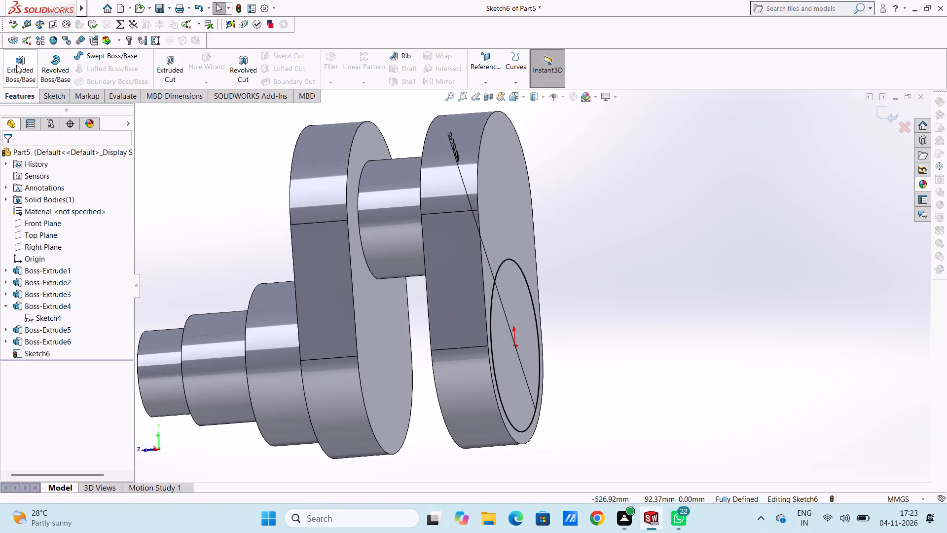
click(14, 64)
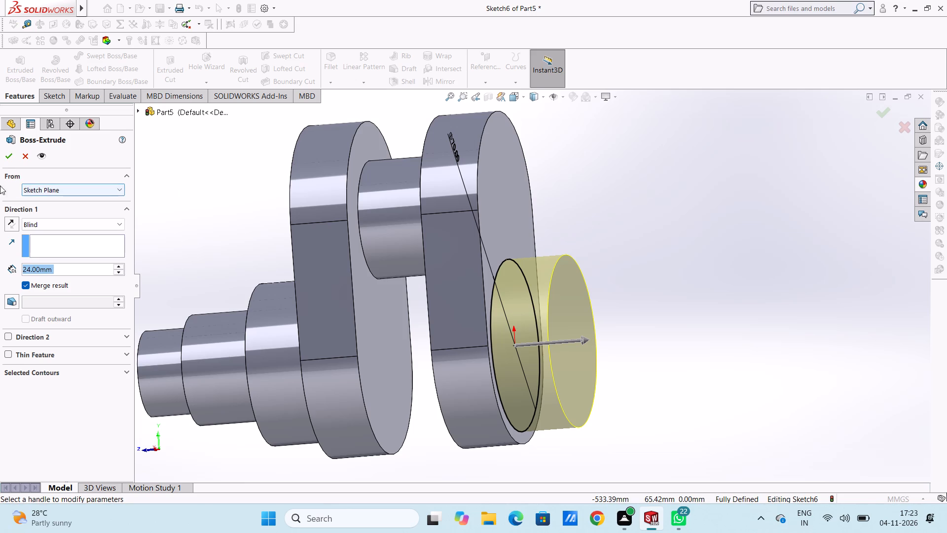
click(10, 154)
click(210, 197)
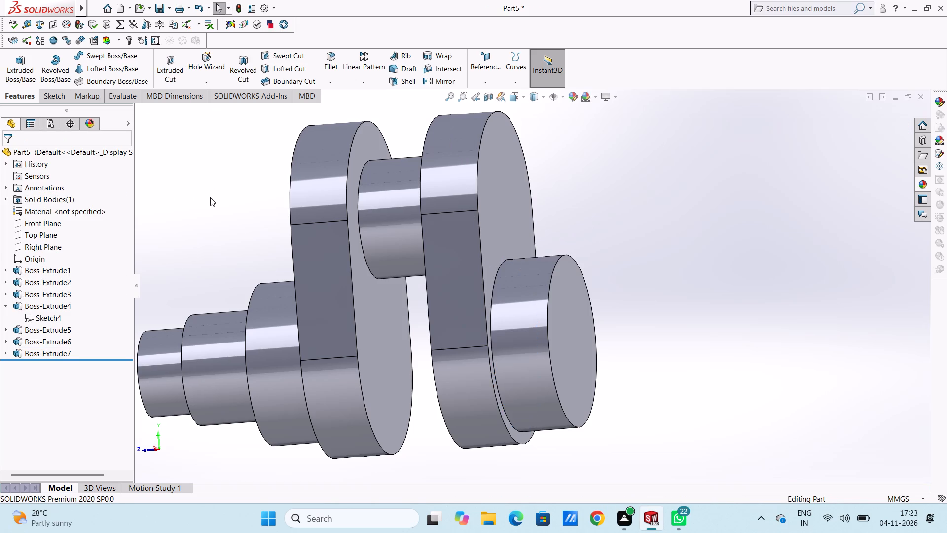
Extrude the first web's slot sketch again as a merged blind boss 24 mm deep, starting from the 70 mm journal's end face.
scroll(212, 197, up, 5)
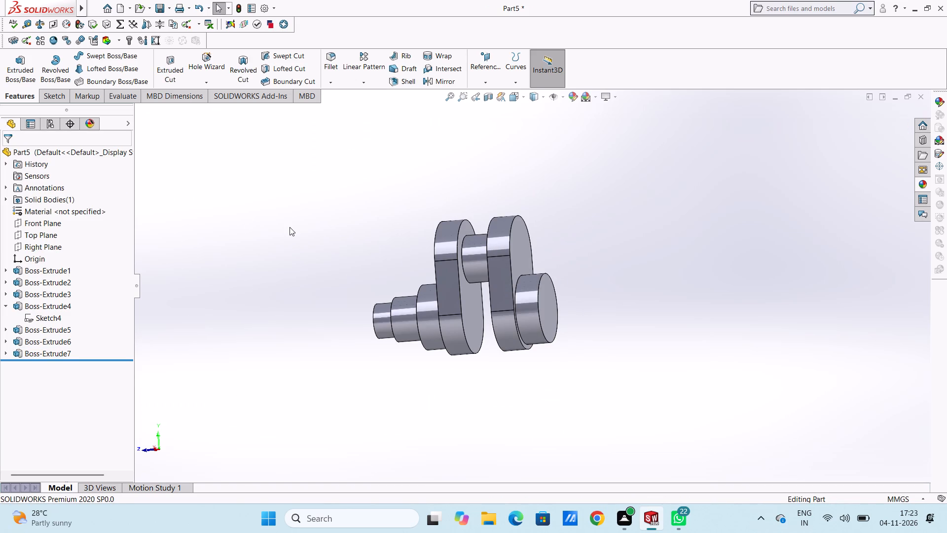
scroll(595, 274, down, 2)
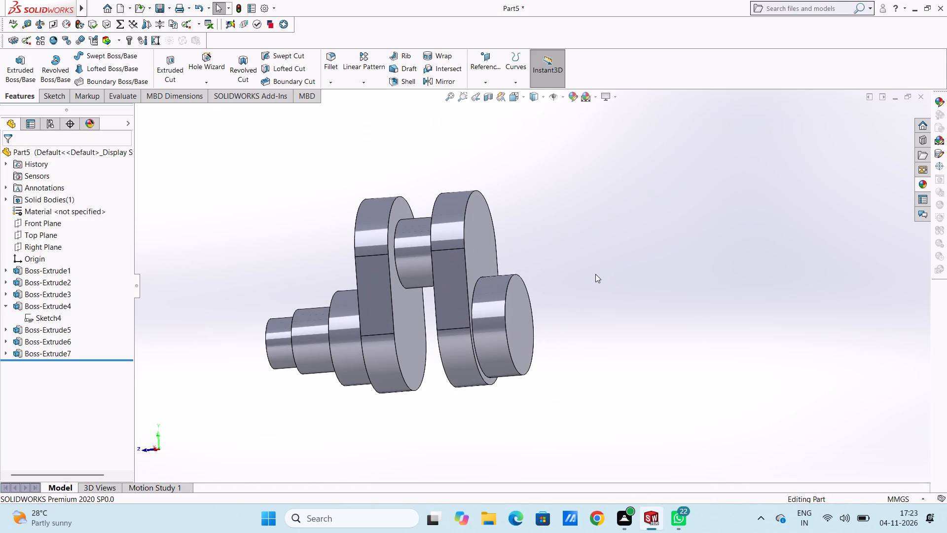
click(39, 314)
click(16, 62)
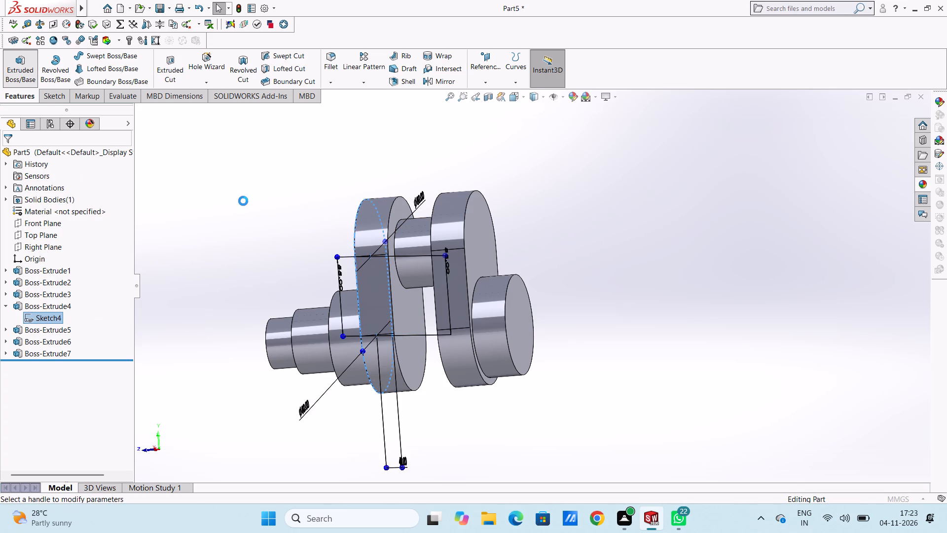
click(104, 190)
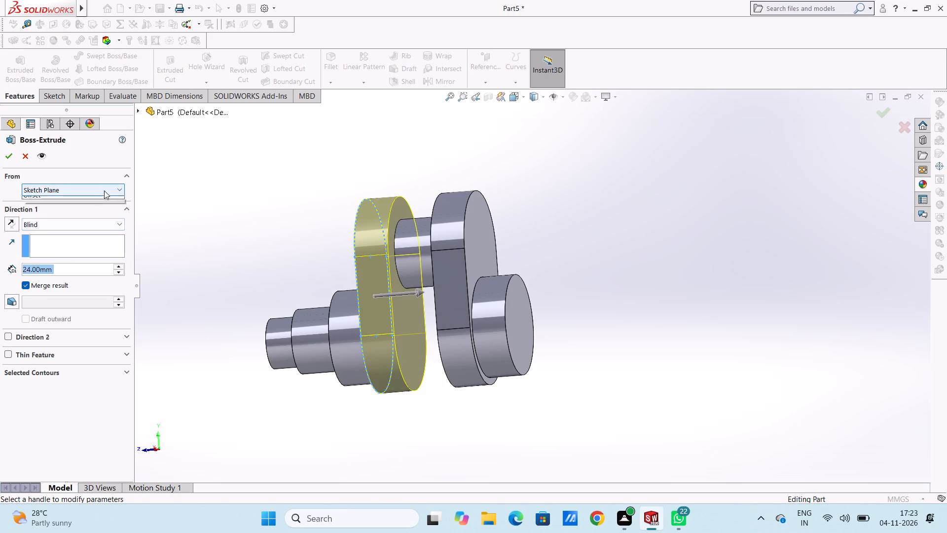
click(104, 210)
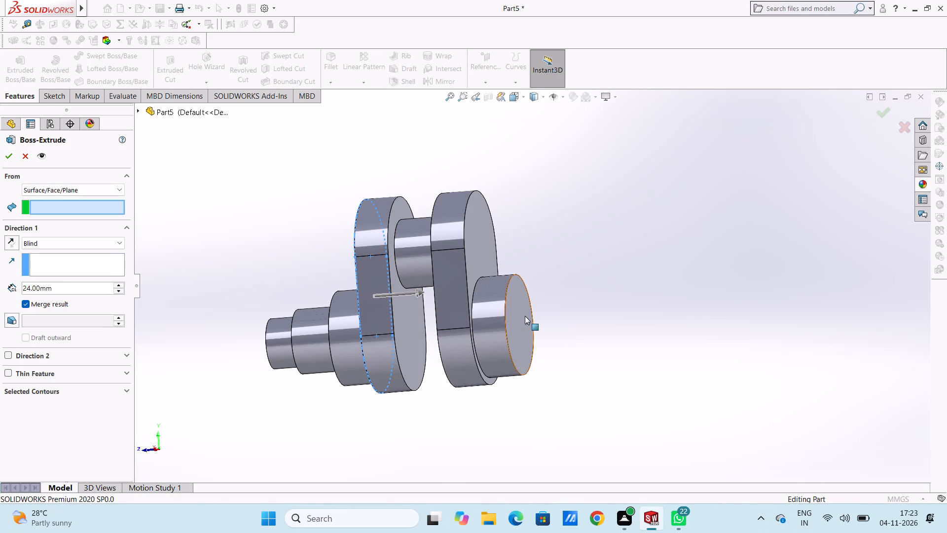
click(522, 314)
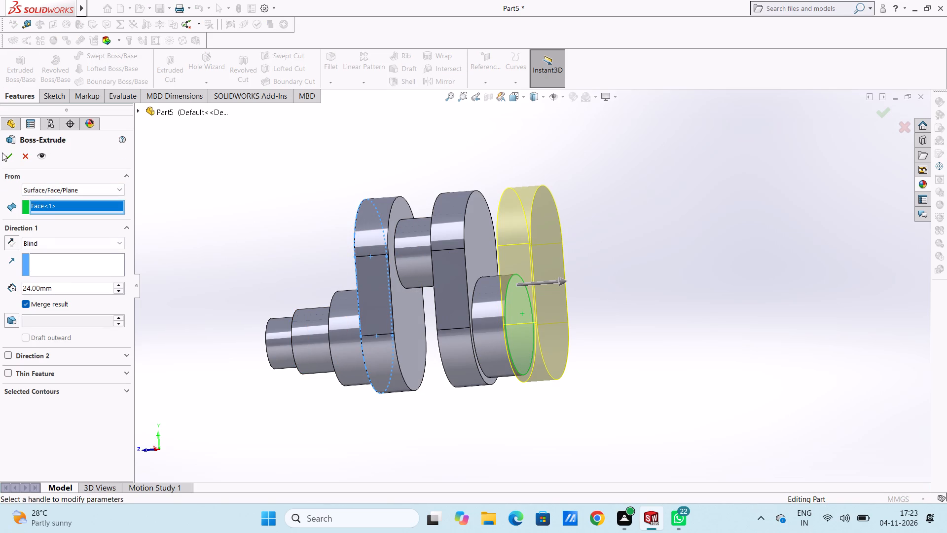
click(7, 154)
click(321, 221)
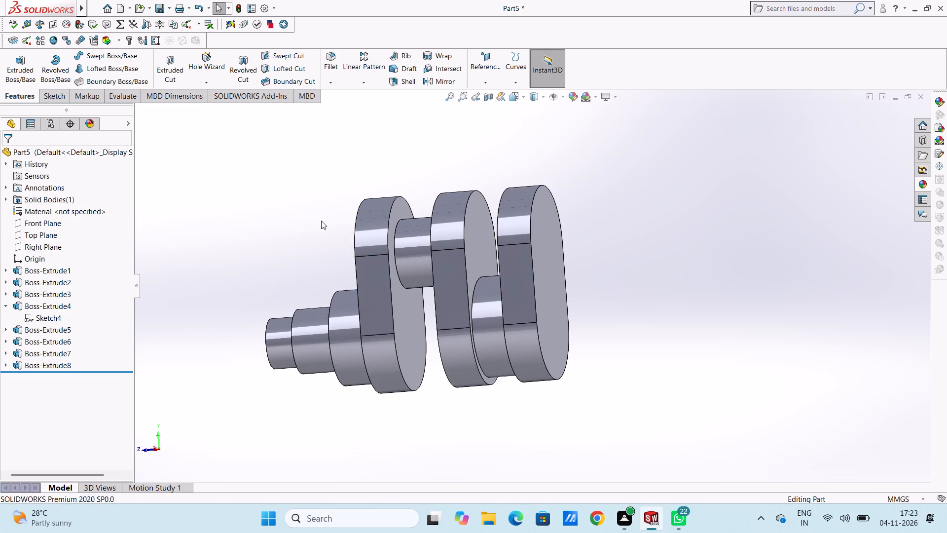
Extrude the 48 mm crankpin sketch again as a merged blind boss 31 mm deep, starting from the third web's outer face.
middle_drag(325, 222, 344, 225)
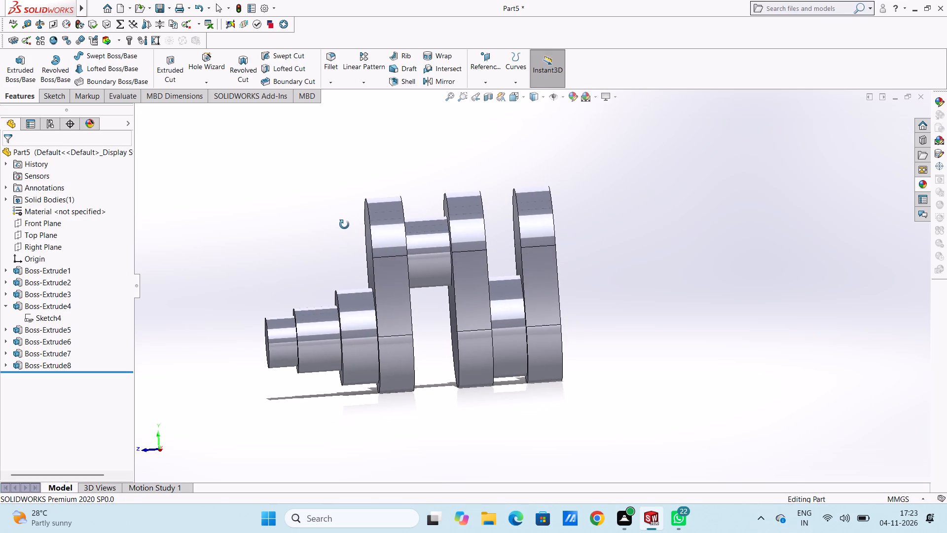
middle_drag(344, 225, 323, 226)
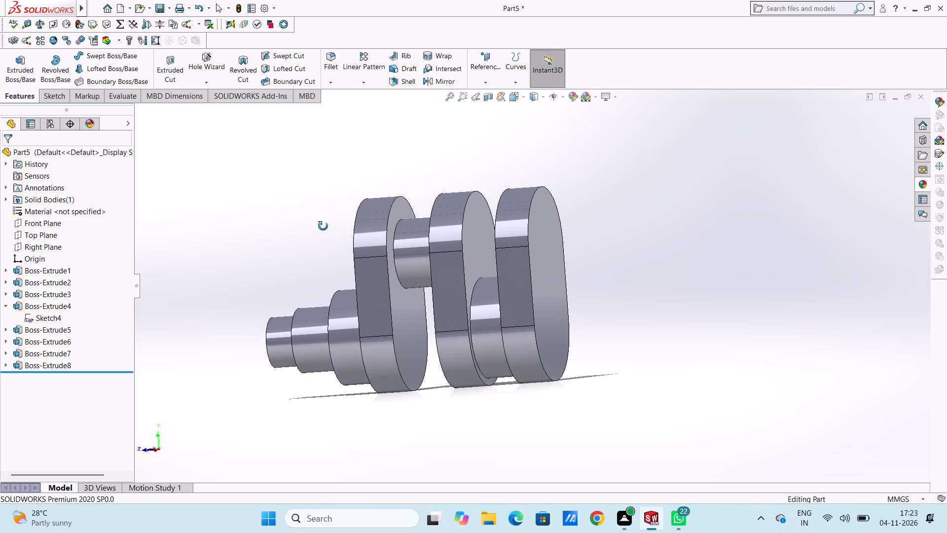
middle_drag(323, 226, 318, 227)
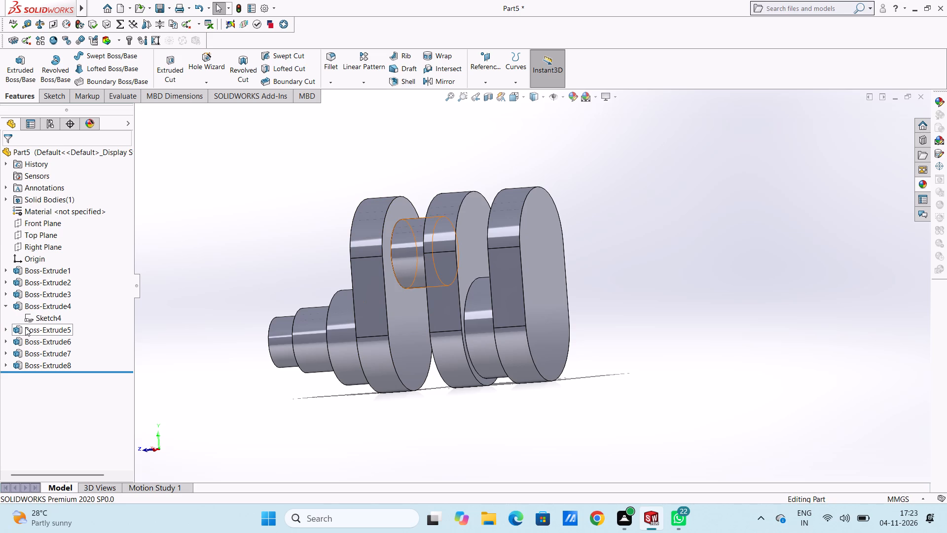
click(4, 328)
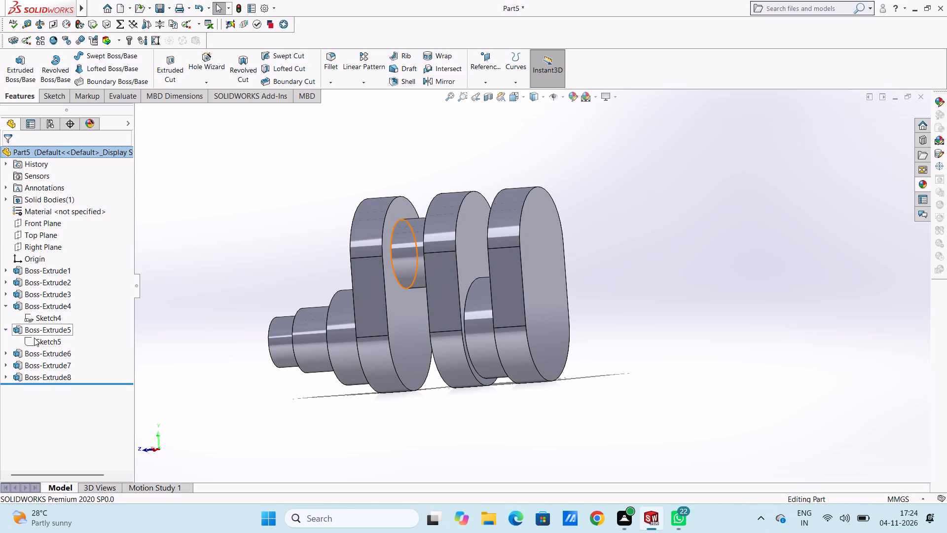
click(38, 338)
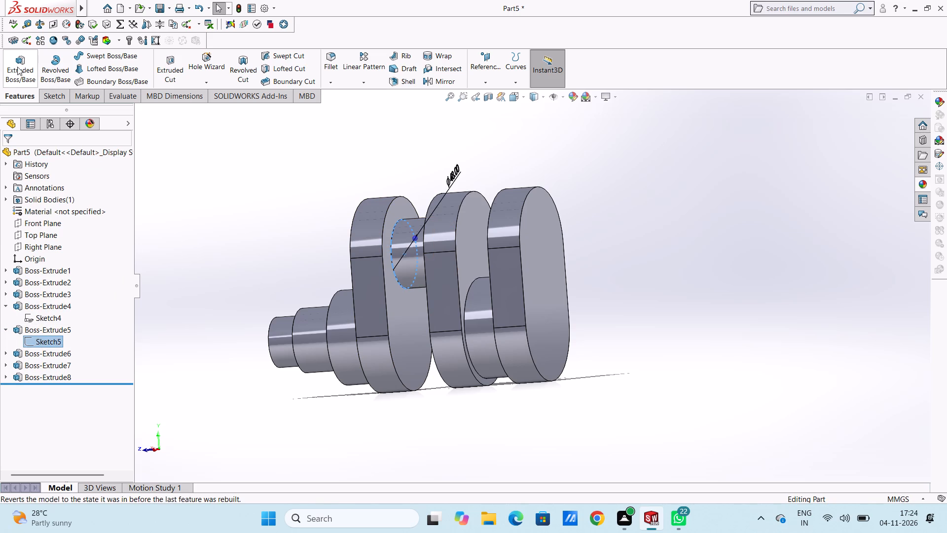
click(17, 67)
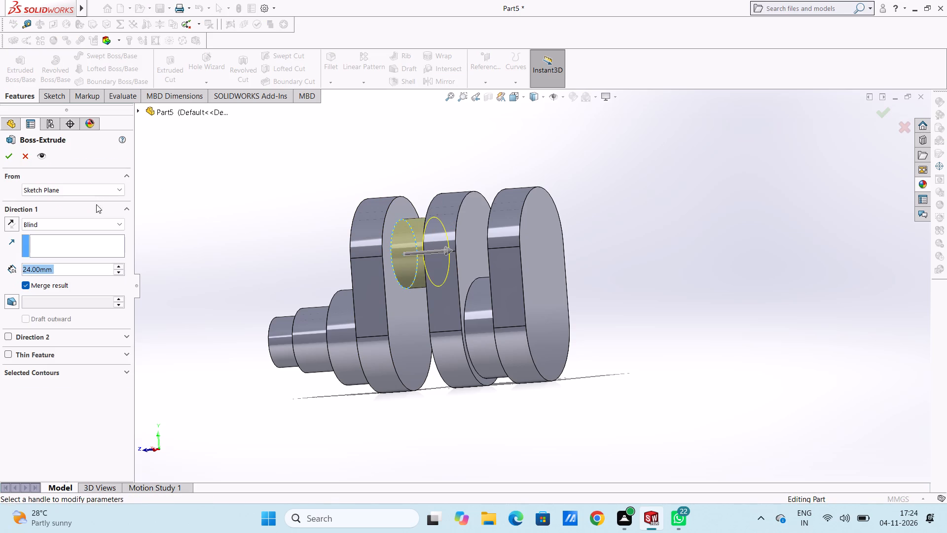
click(93, 189)
click(98, 210)
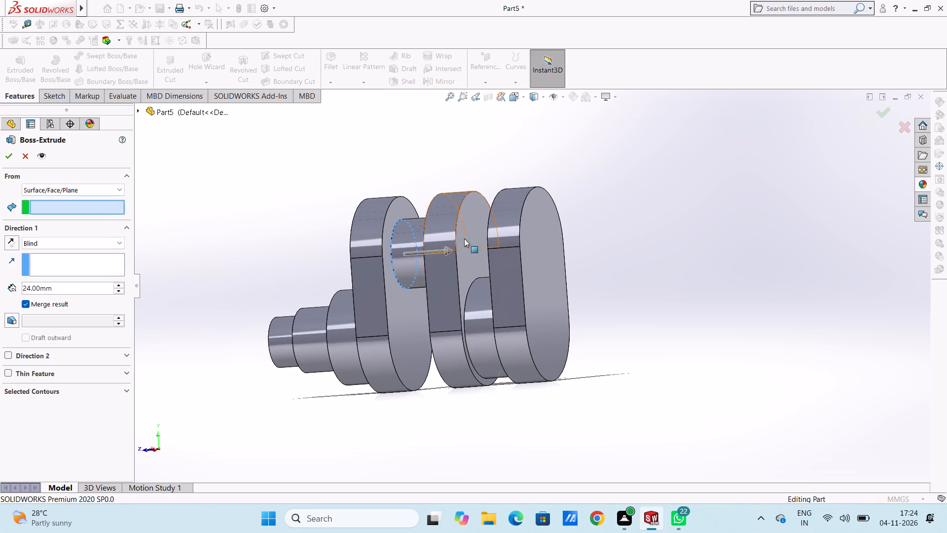
click(531, 245)
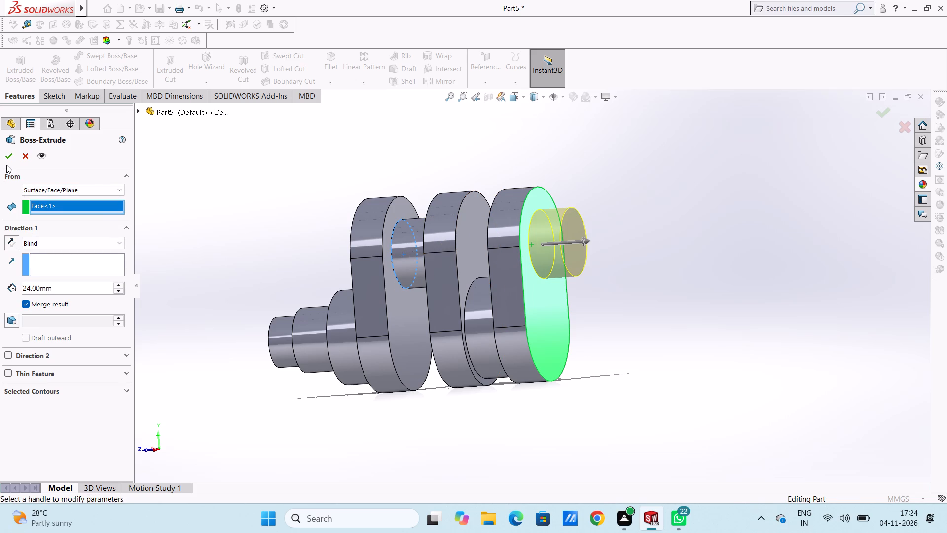
double_click(72, 290)
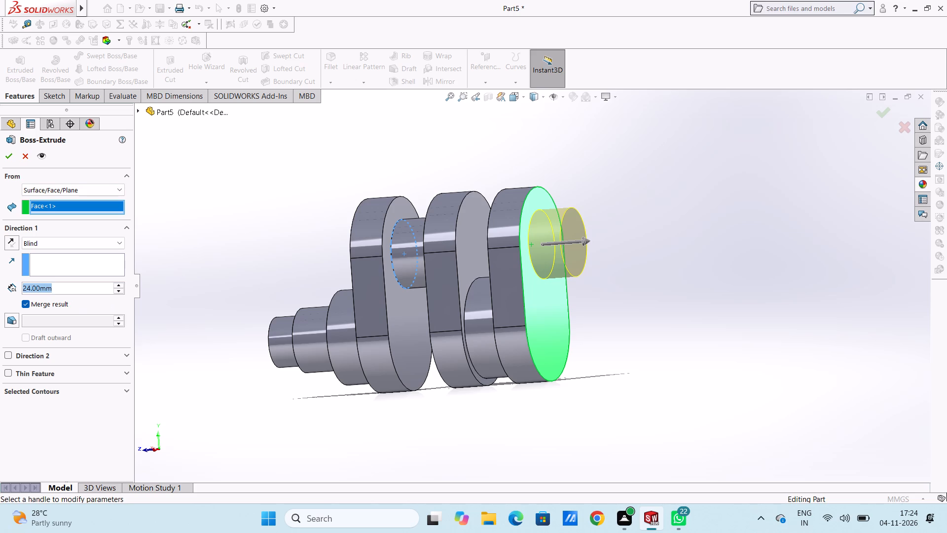
text(31)
key(Return)
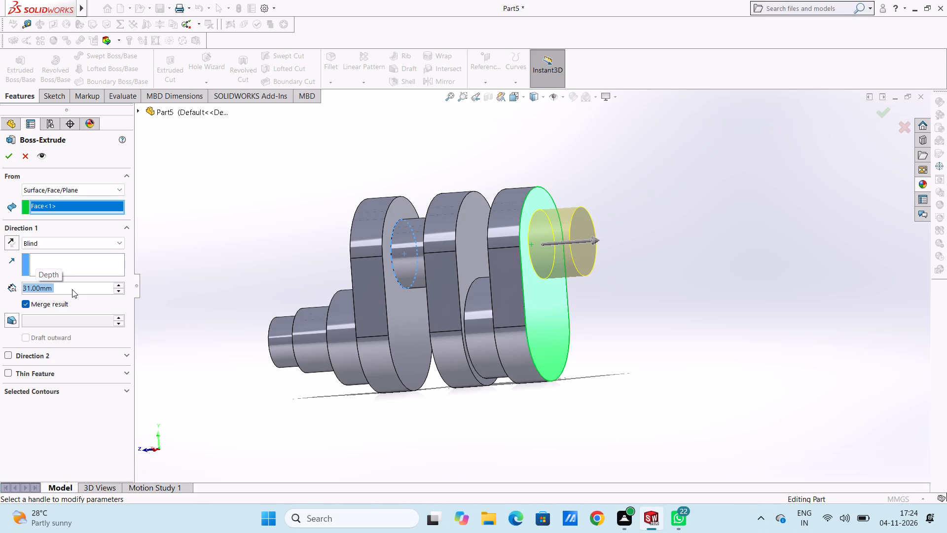
click(10, 158)
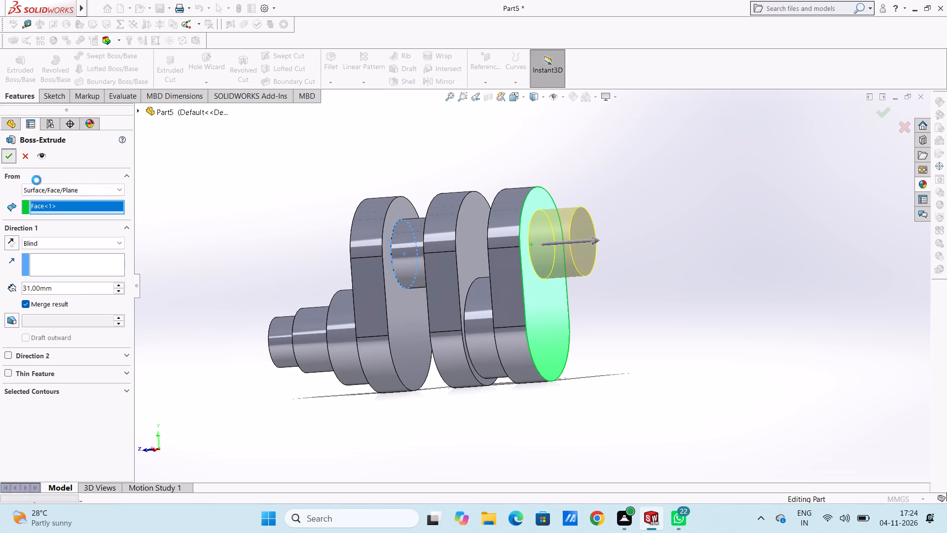
Extrude the first web's slot sketch again as a merged blind boss 24 mm deep, starting from the second crankpin's end face.
click(265, 244)
middle_drag(266, 244, 300, 244)
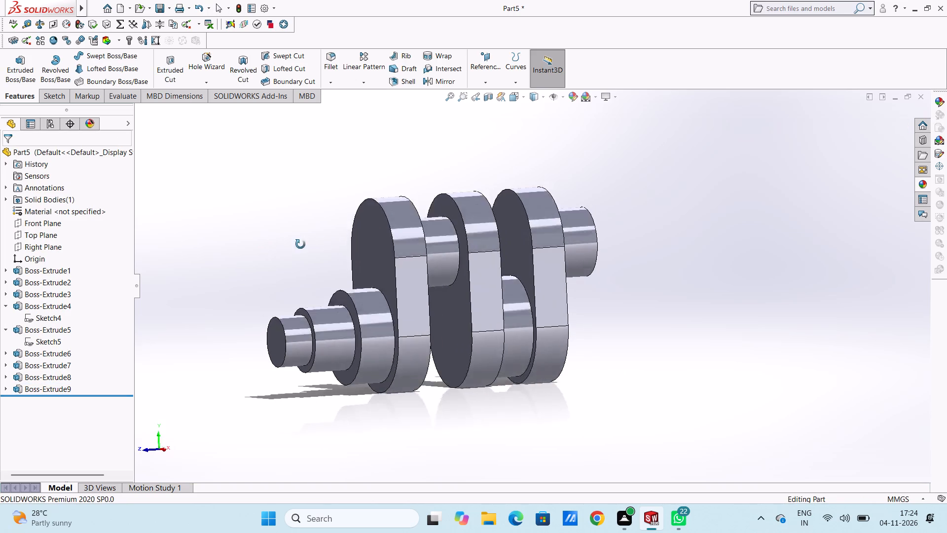
middle_drag(300, 244, 288, 241)
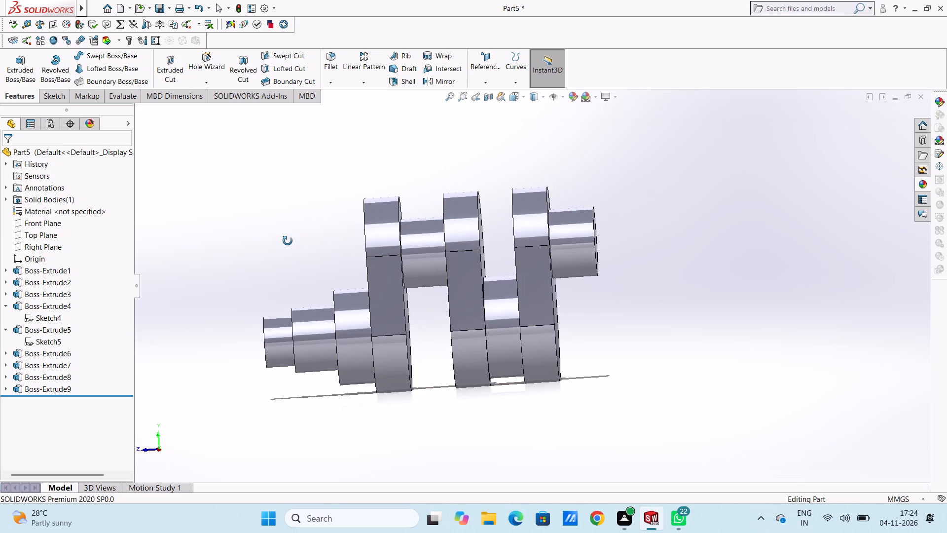
middle_drag(288, 241, 277, 242)
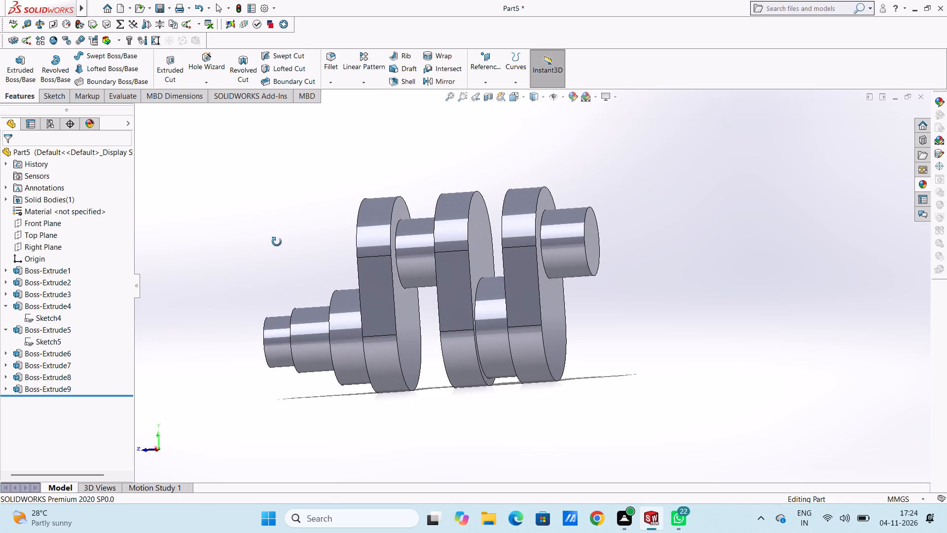
middle_drag(277, 242, 275, 242)
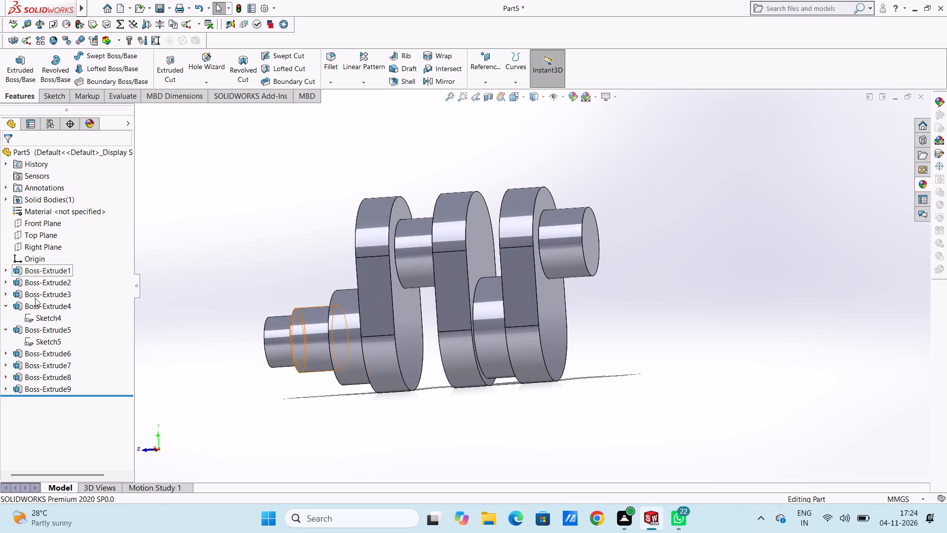
click(37, 316)
click(27, 71)
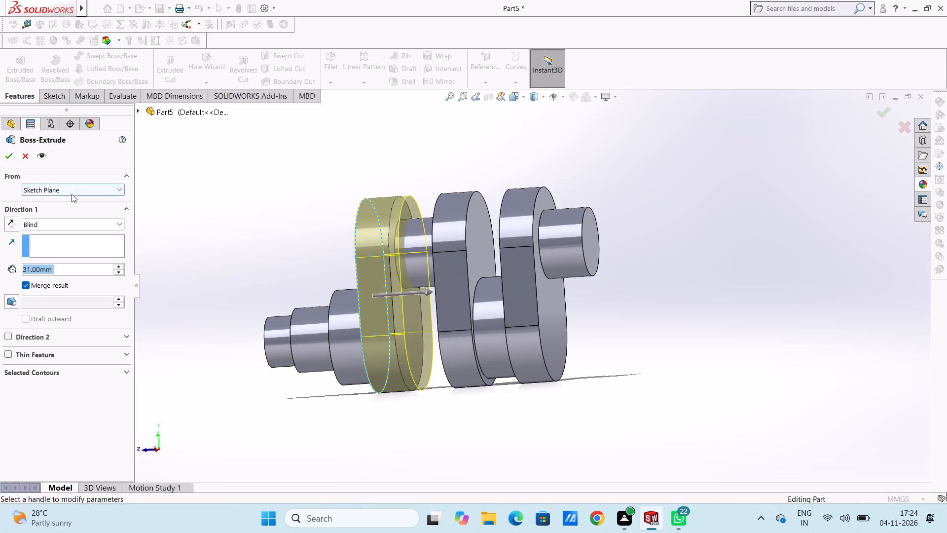
click(72, 193)
click(76, 210)
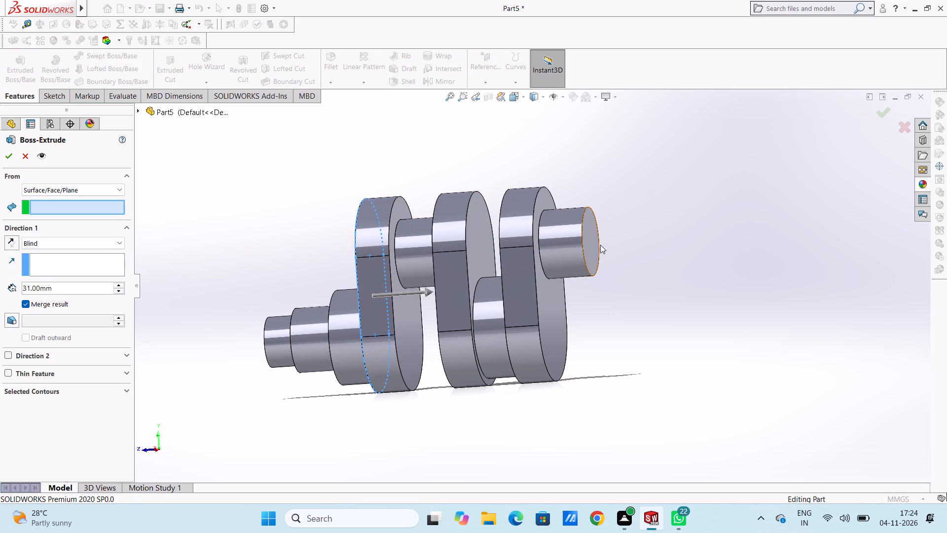
click(589, 238)
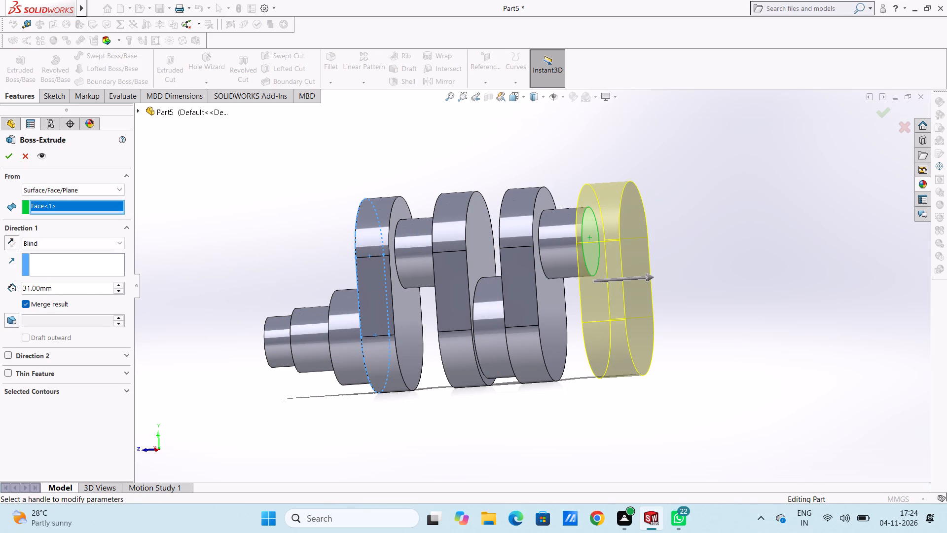
double_click(72, 287)
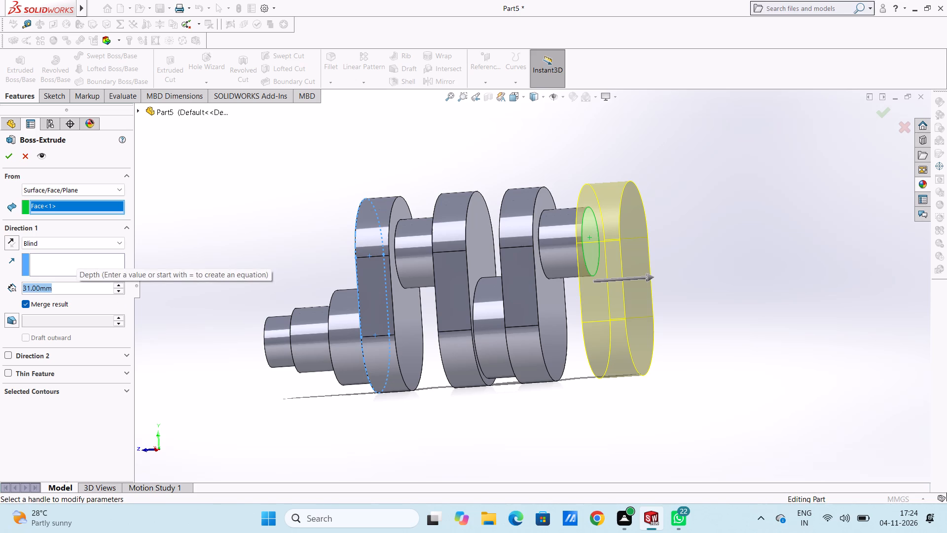
text(24)
key(Return)
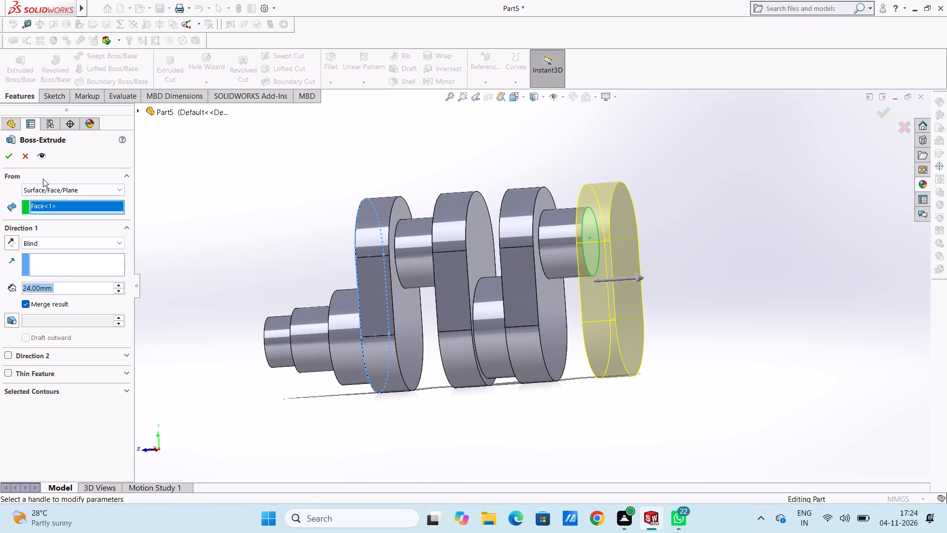
click(7, 158)
click(276, 195)
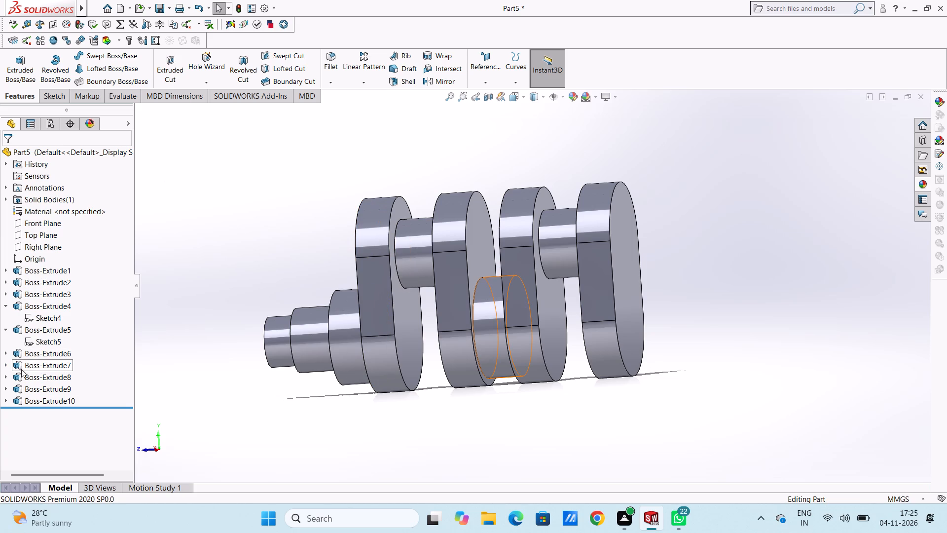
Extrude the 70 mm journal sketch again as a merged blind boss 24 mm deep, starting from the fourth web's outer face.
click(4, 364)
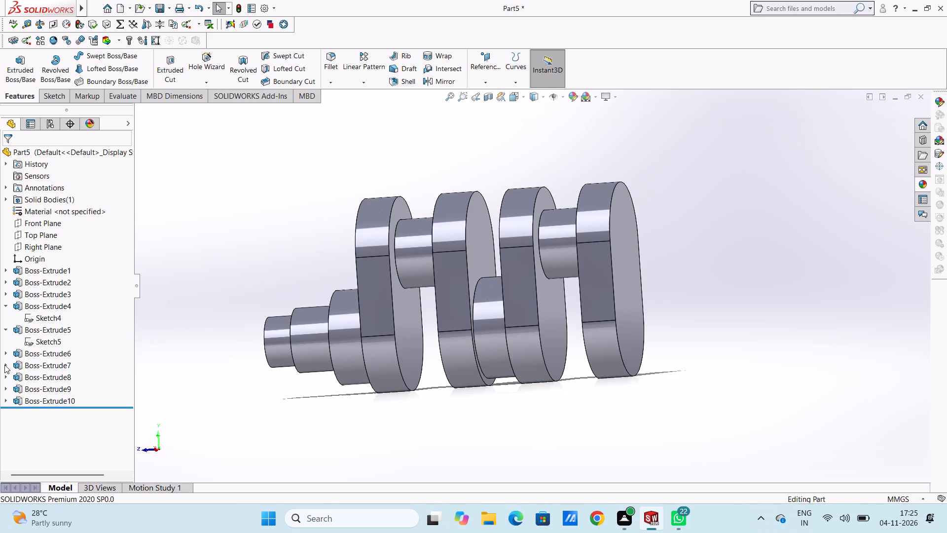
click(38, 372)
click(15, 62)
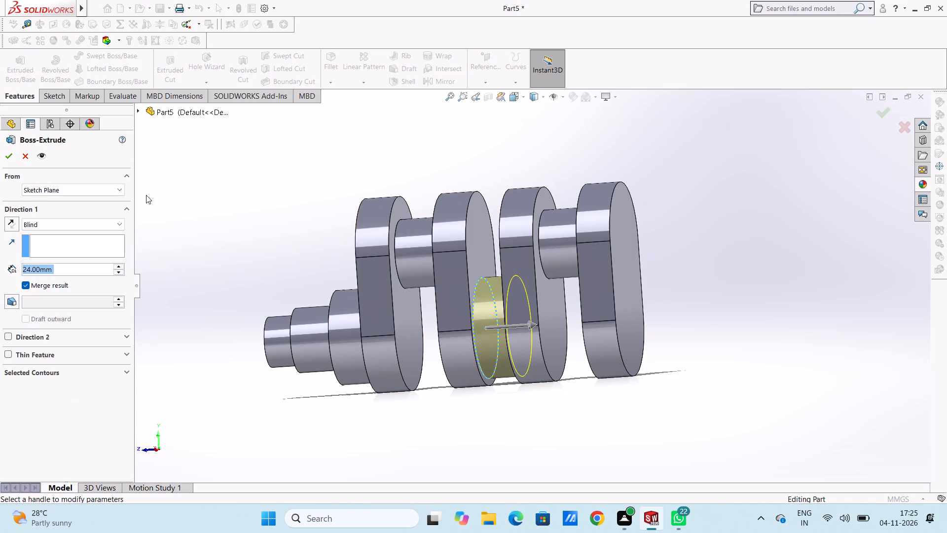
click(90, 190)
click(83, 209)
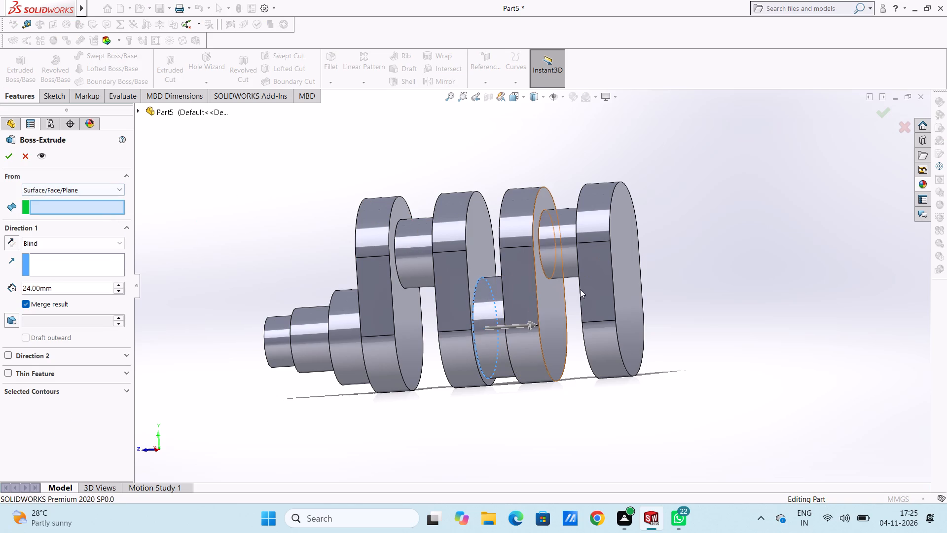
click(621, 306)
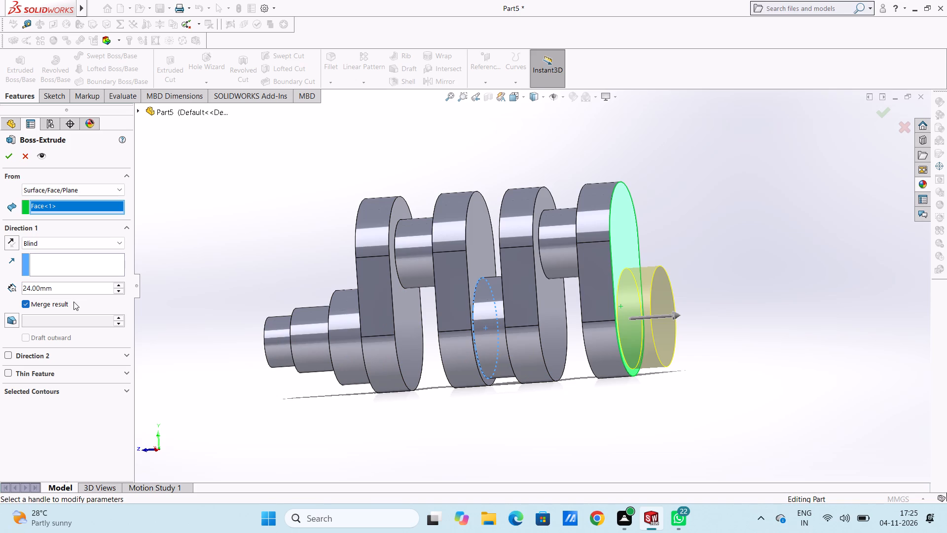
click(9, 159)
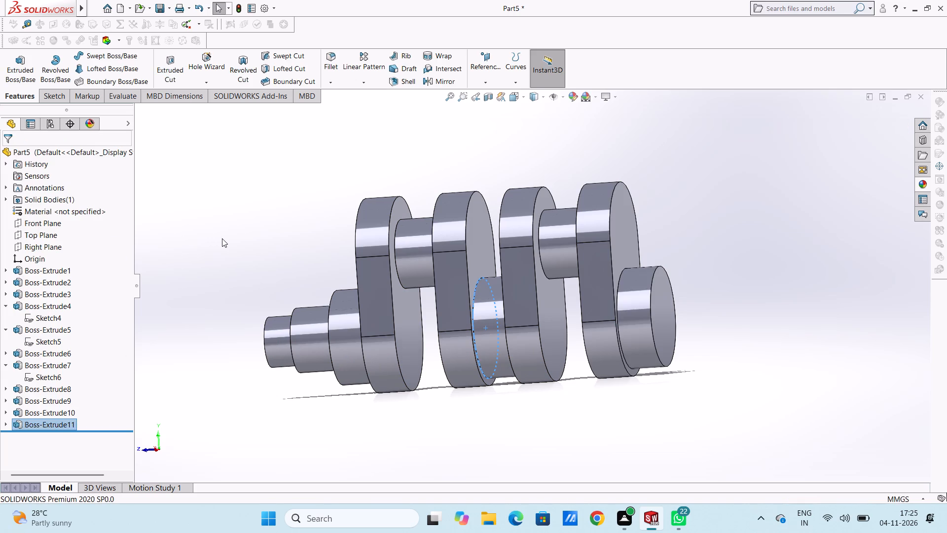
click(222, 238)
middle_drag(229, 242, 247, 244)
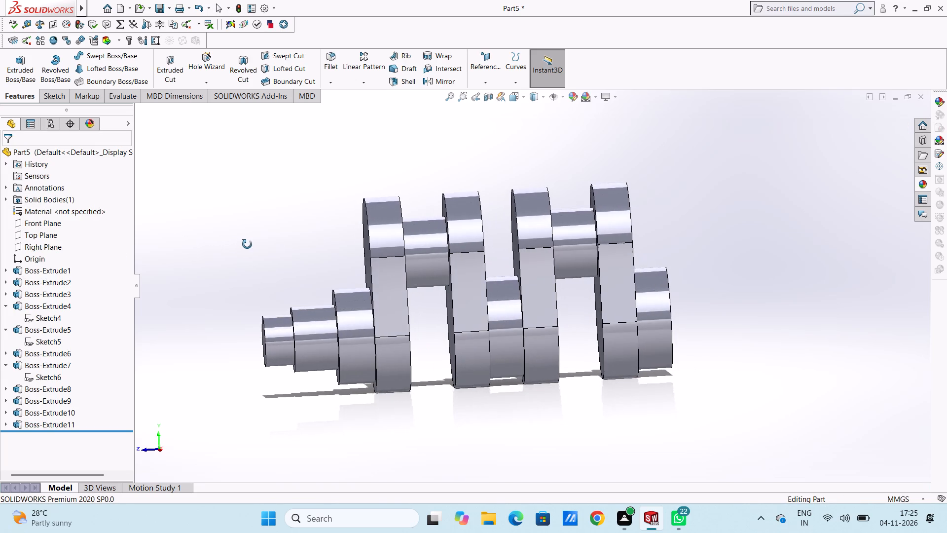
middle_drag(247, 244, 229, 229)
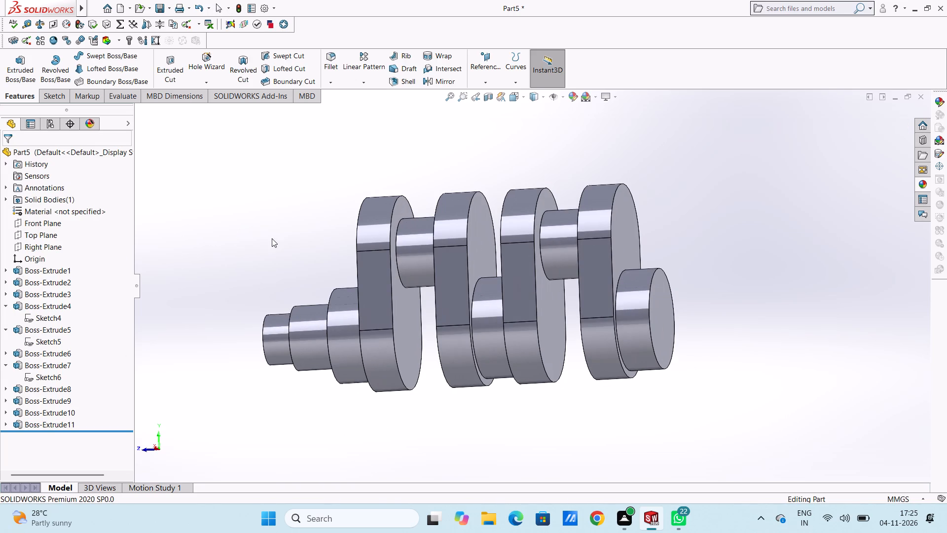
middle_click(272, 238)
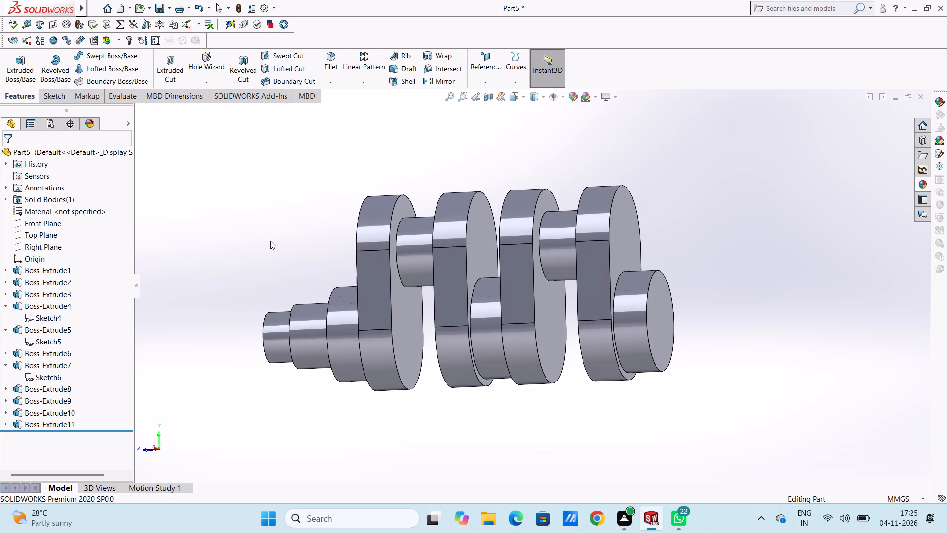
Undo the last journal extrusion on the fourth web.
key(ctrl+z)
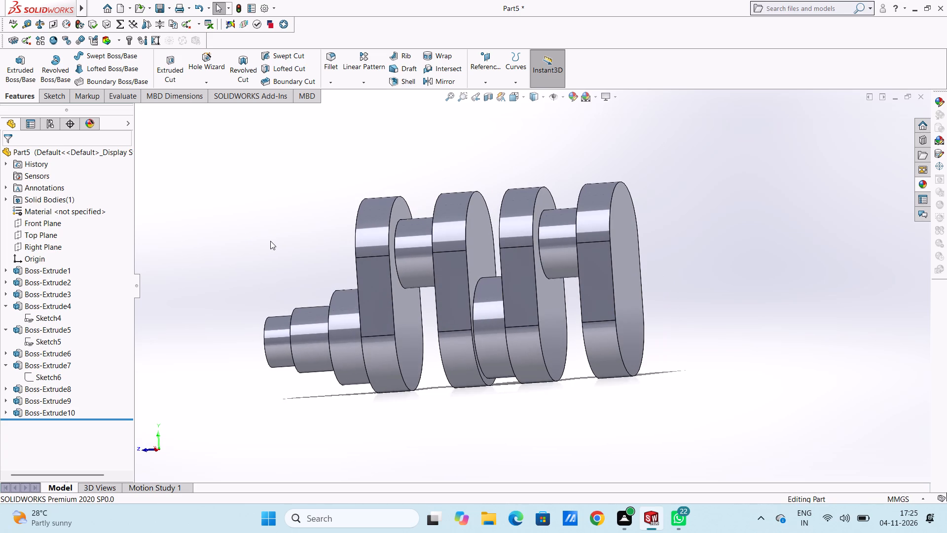
Sketch a circle about 70 mm in diameter on the fourth web's outer face, centred on the origin.
key(ctrl+2)
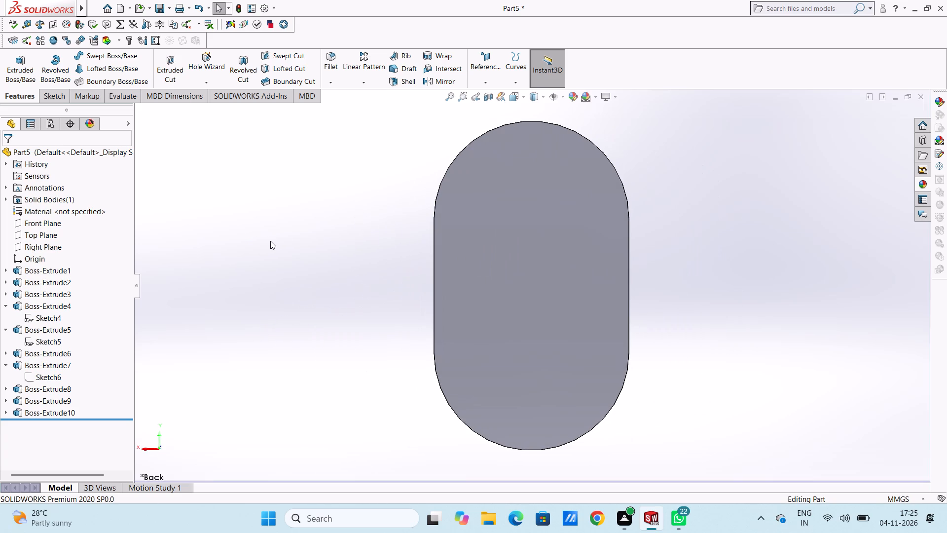
click(478, 334)
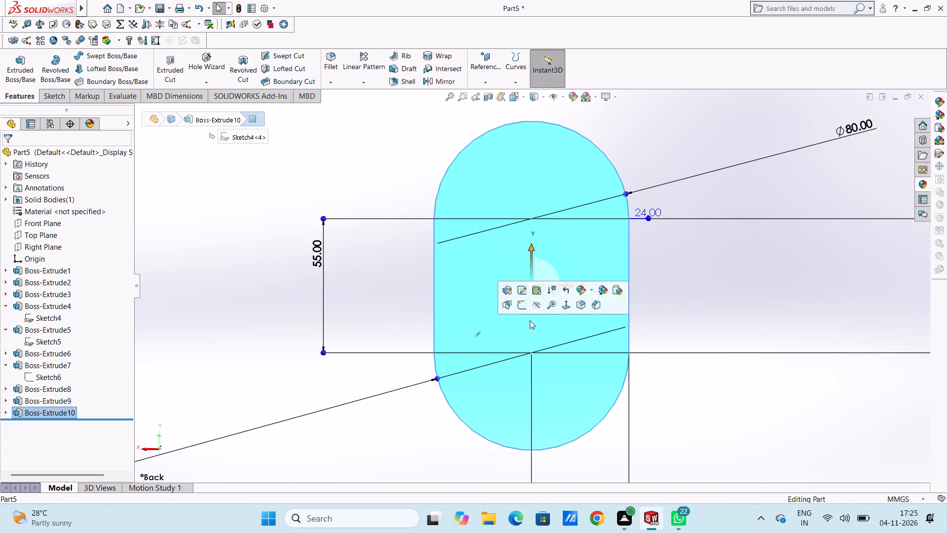
click(520, 307)
click(349, 322)
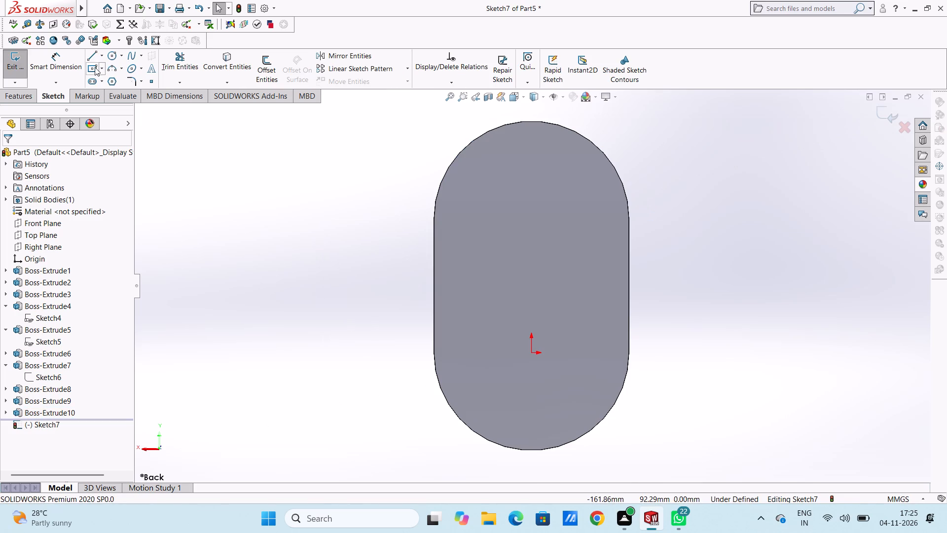
click(107, 57)
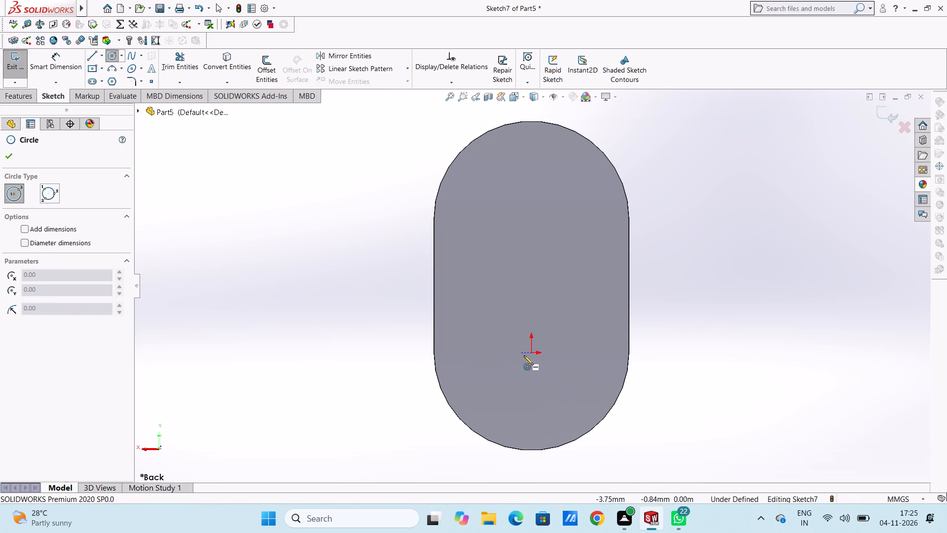
click(532, 354)
click(582, 284)
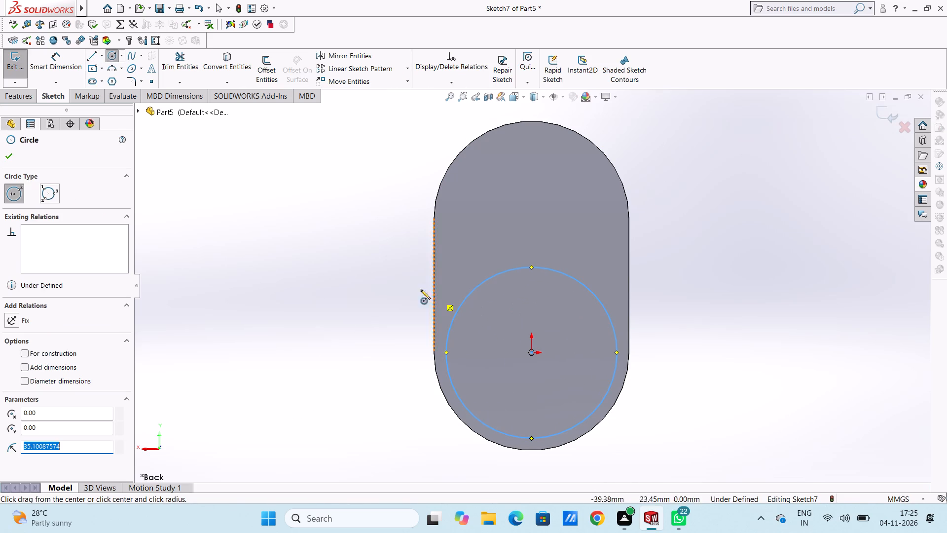
right_click(306, 227)
click(325, 231)
drag(289, 231, 283, 228)
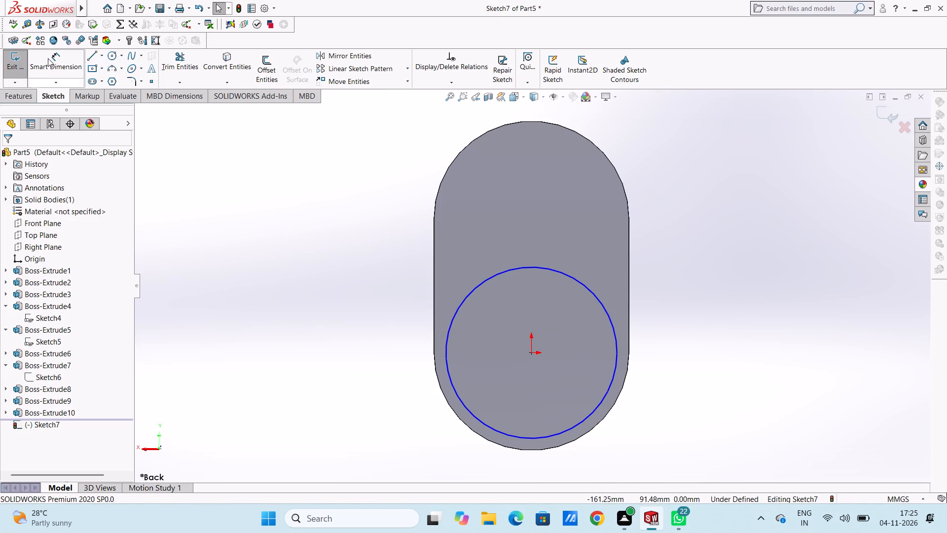
Dimension the circle's diameter at 68 mm, placing the dimension outside the web's outline.
click(48, 58)
click(591, 289)
click(721, 209)
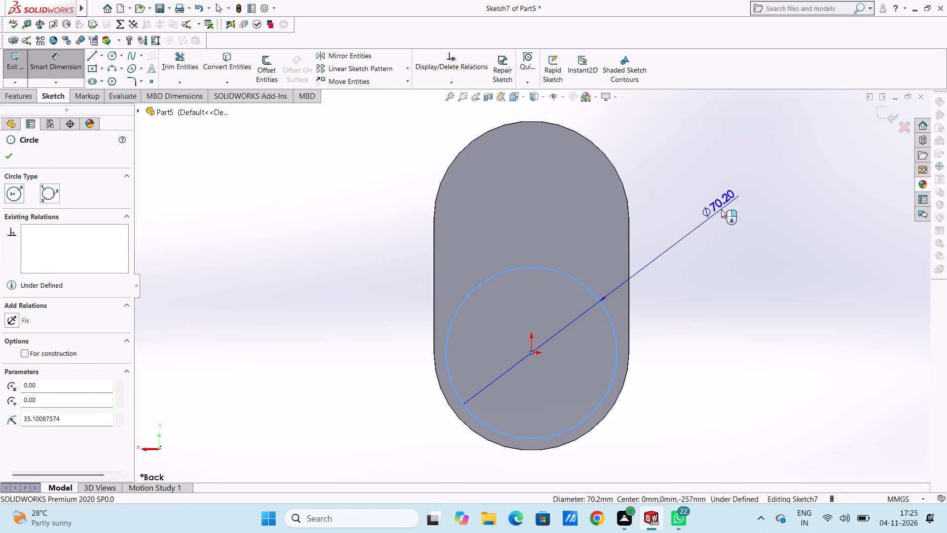
text(68)
key(Return)
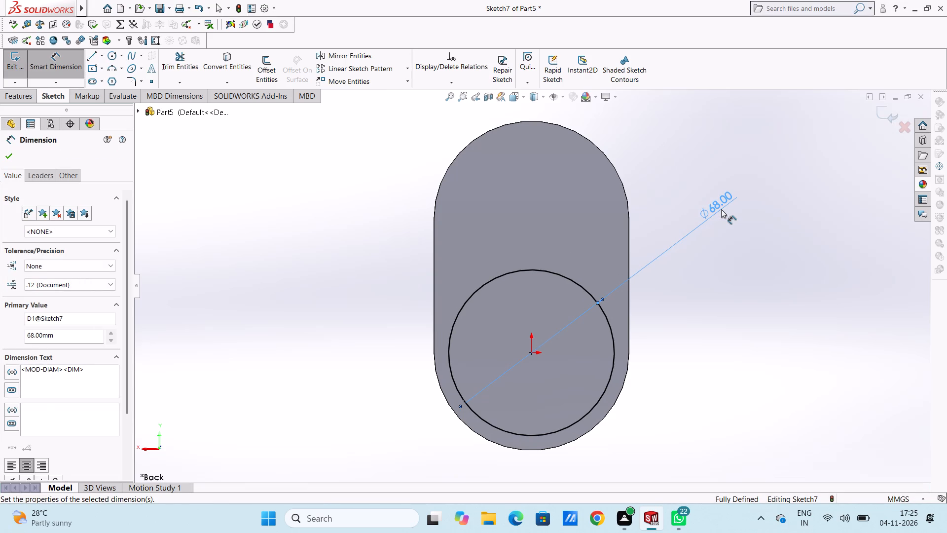
click(747, 311)
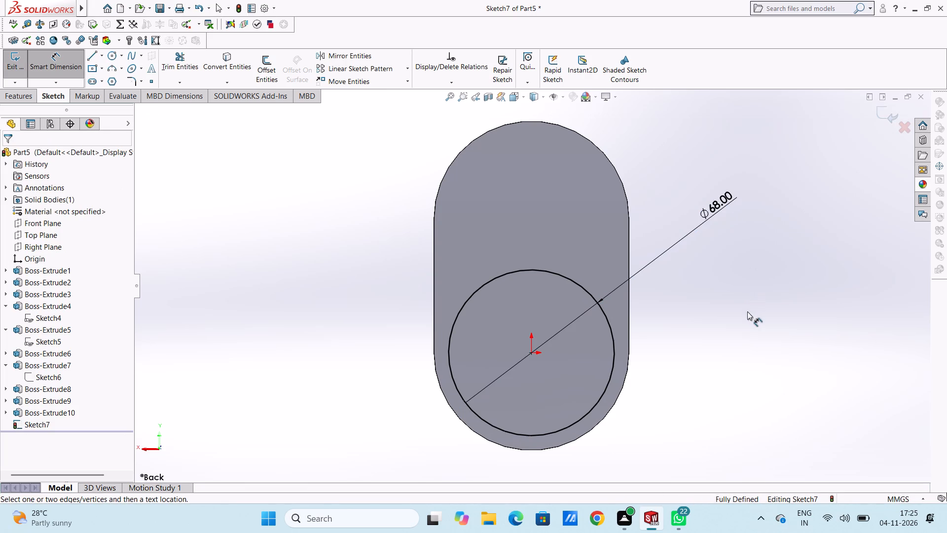
Extrude the 68 mm circle as a merged blind boss 24 mm deep, outward from the fourth web.
middle_drag(285, 255, 323, 254)
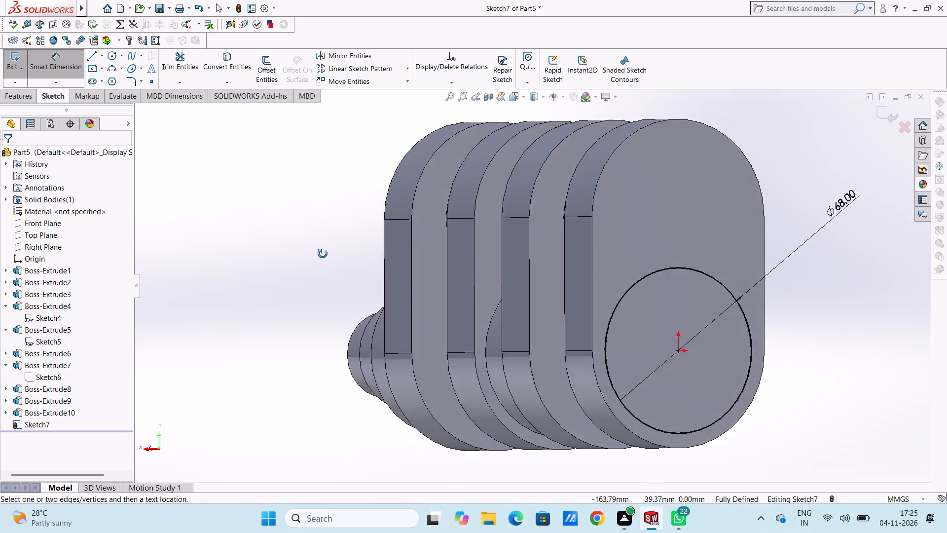
middle_drag(323, 254, 324, 254)
scroll(323, 255, up, 4)
click(43, 64)
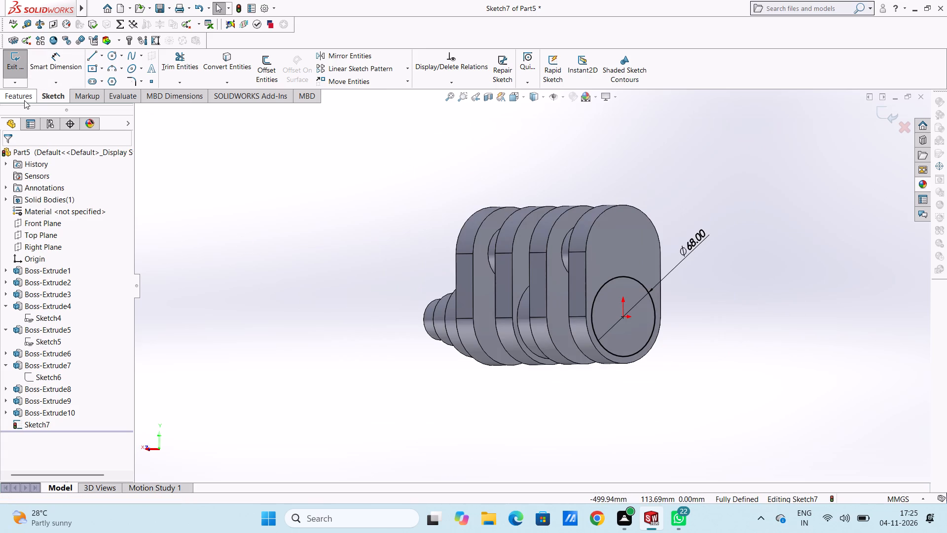
click(24, 100)
click(24, 71)
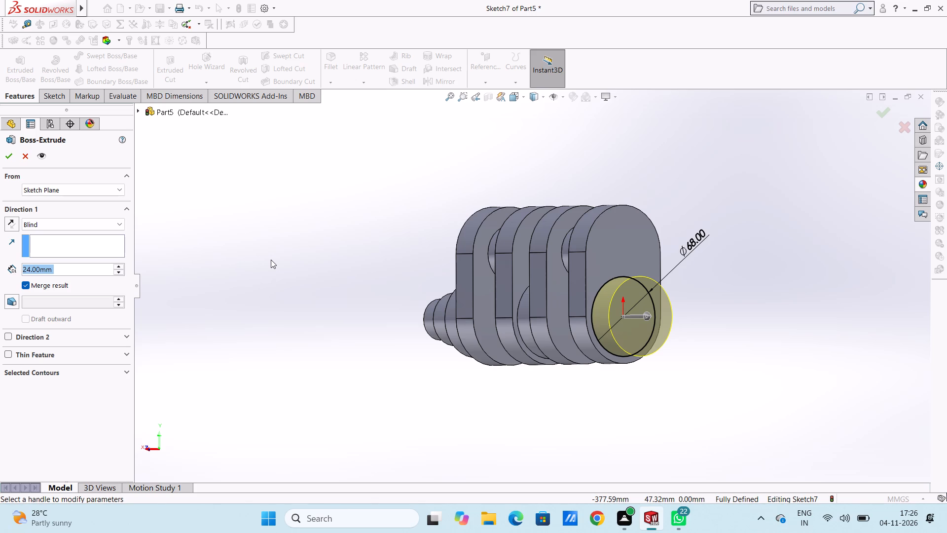
click(8, 157)
click(238, 251)
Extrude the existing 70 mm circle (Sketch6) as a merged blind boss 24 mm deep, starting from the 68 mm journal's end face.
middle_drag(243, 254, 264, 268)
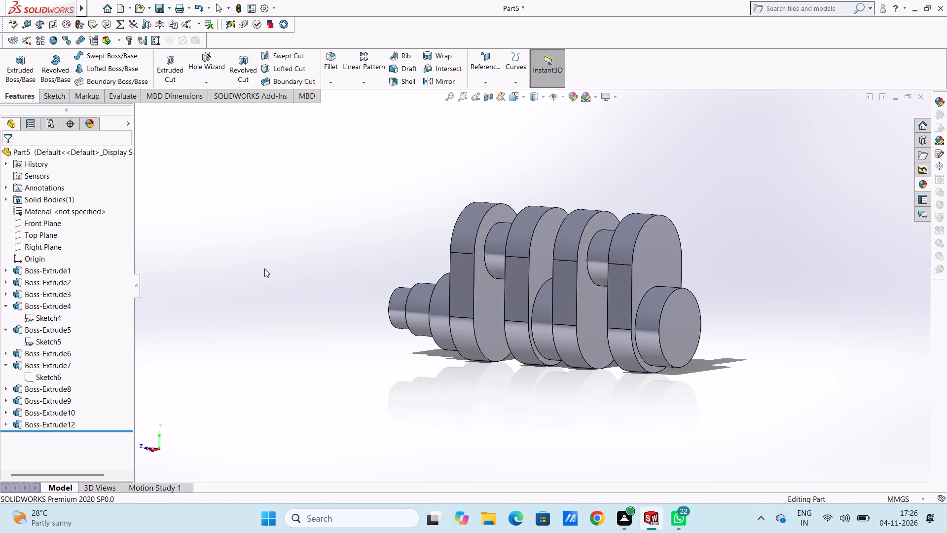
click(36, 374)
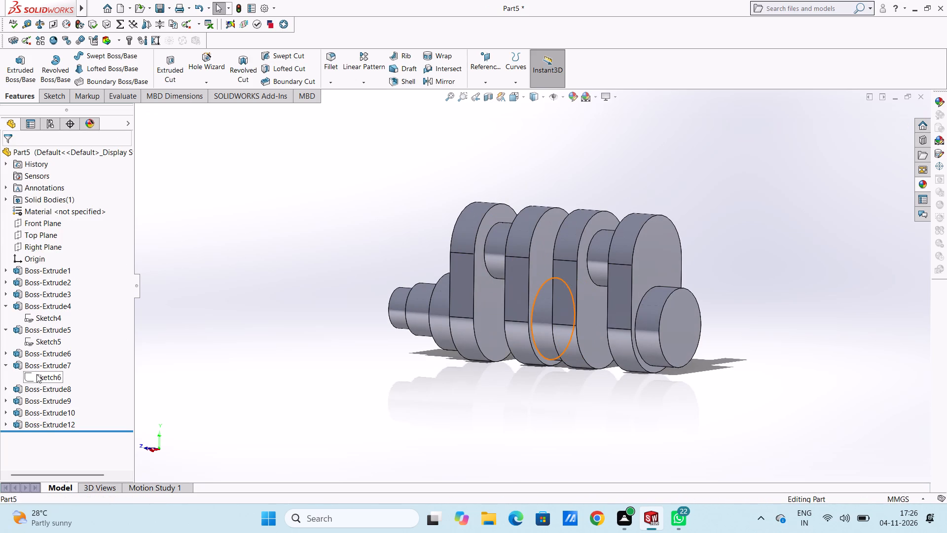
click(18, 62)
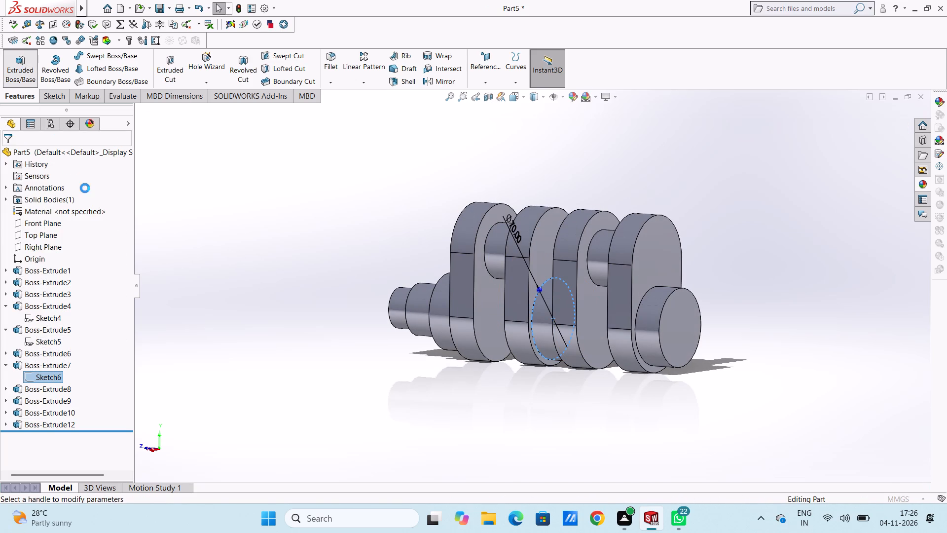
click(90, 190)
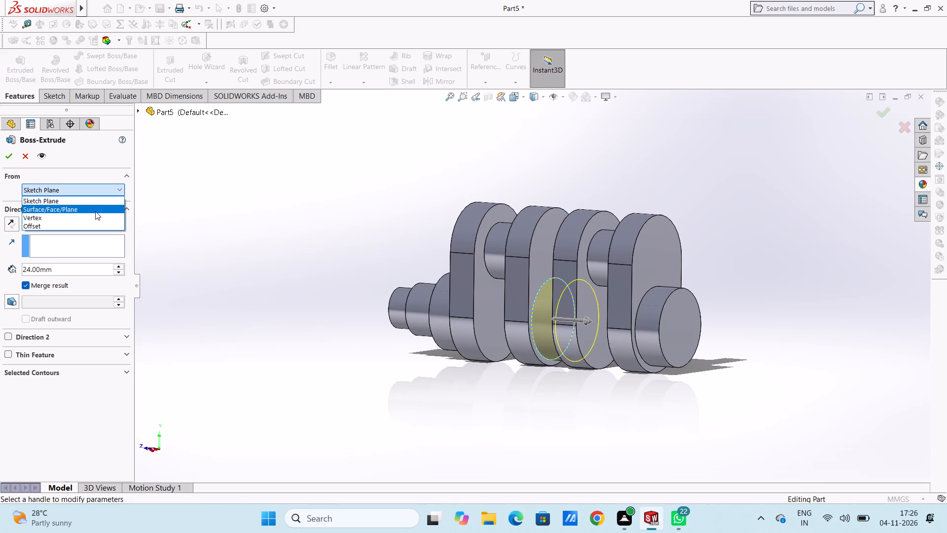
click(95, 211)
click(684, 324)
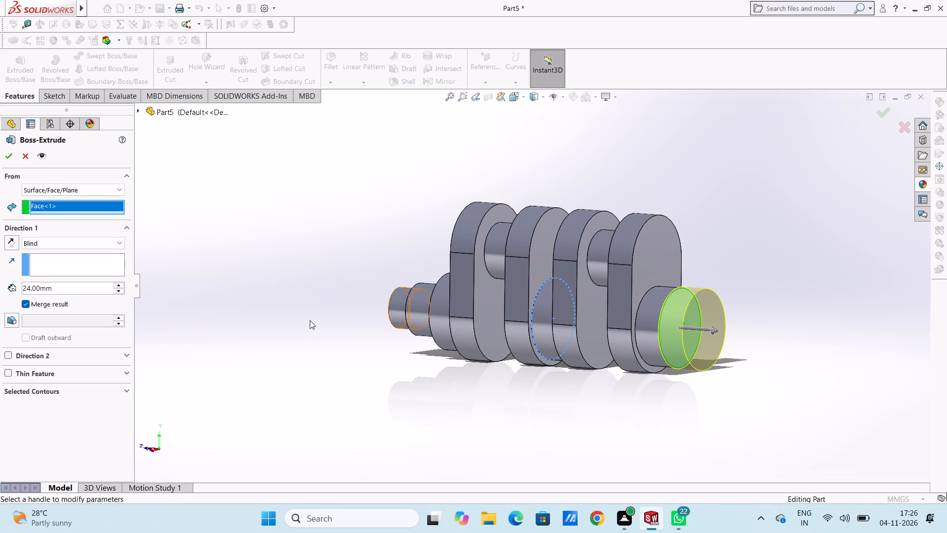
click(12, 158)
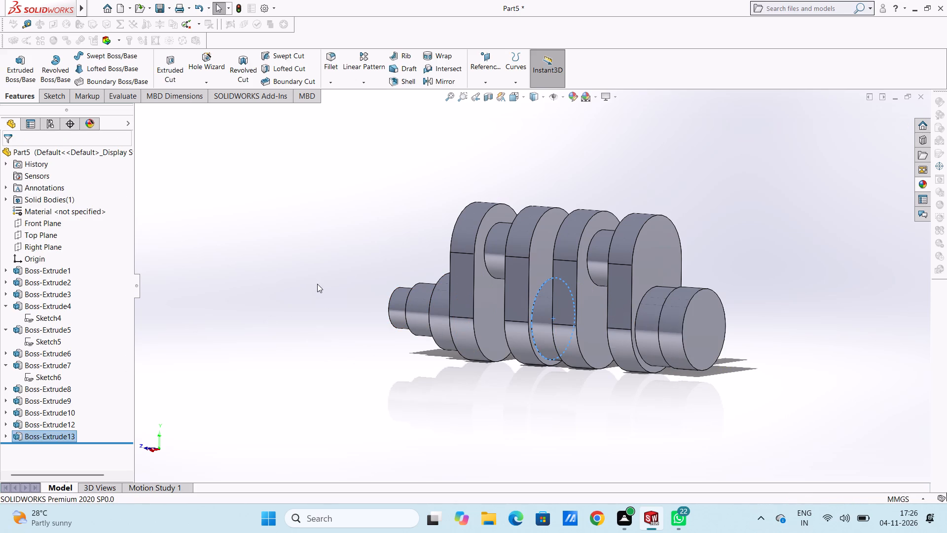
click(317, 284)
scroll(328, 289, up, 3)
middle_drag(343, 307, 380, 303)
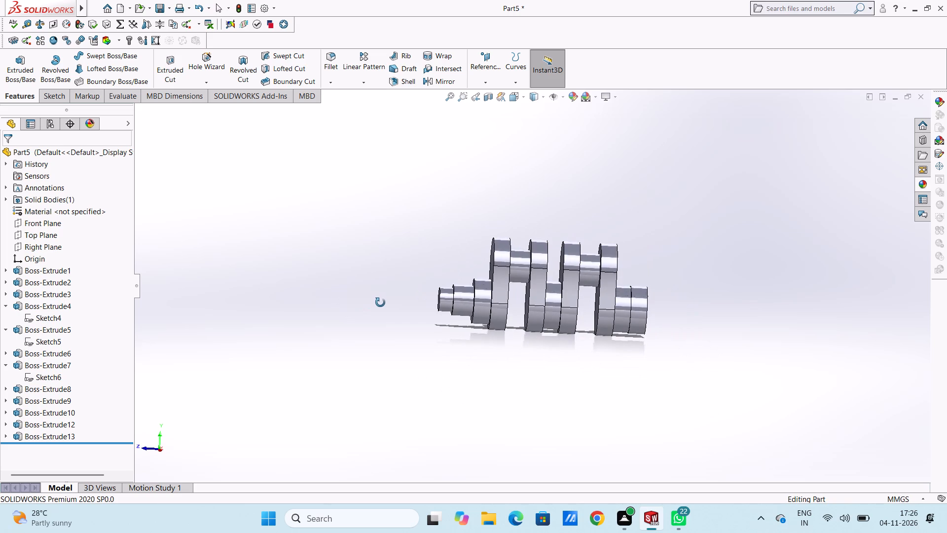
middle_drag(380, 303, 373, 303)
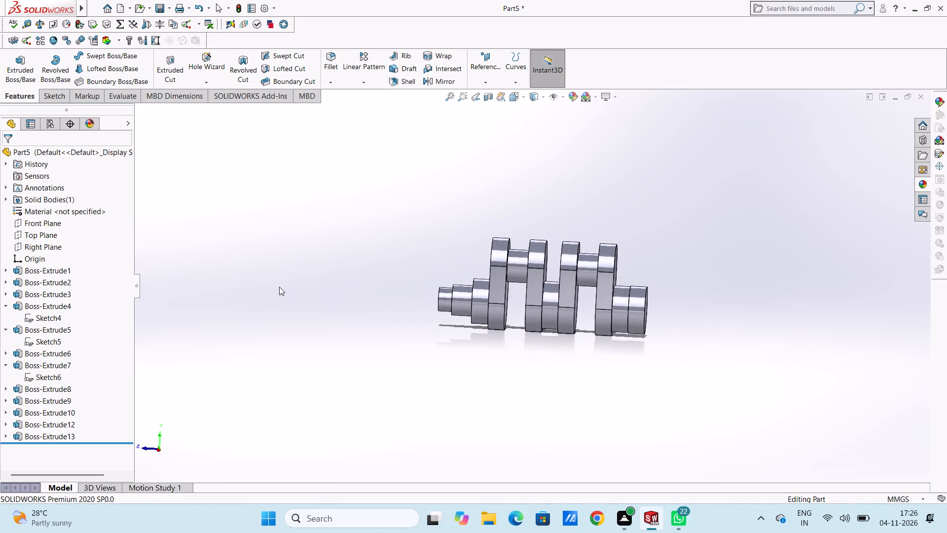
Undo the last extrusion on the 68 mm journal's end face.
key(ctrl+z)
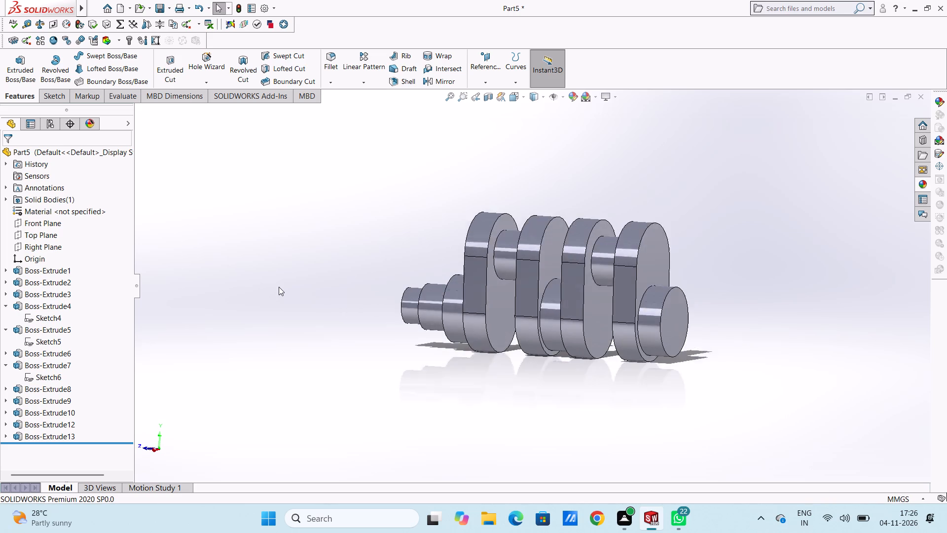
Extrude the existing 70 mm circle (Sketch6) as a merged blind boss 15 mm deep, starting from the 68 mm journal's end face.
click(58, 375)
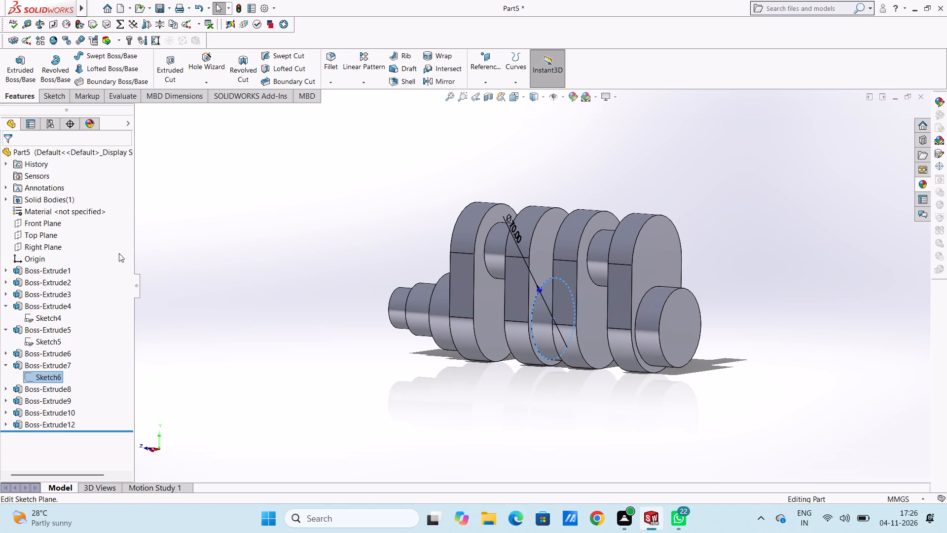
click(19, 61)
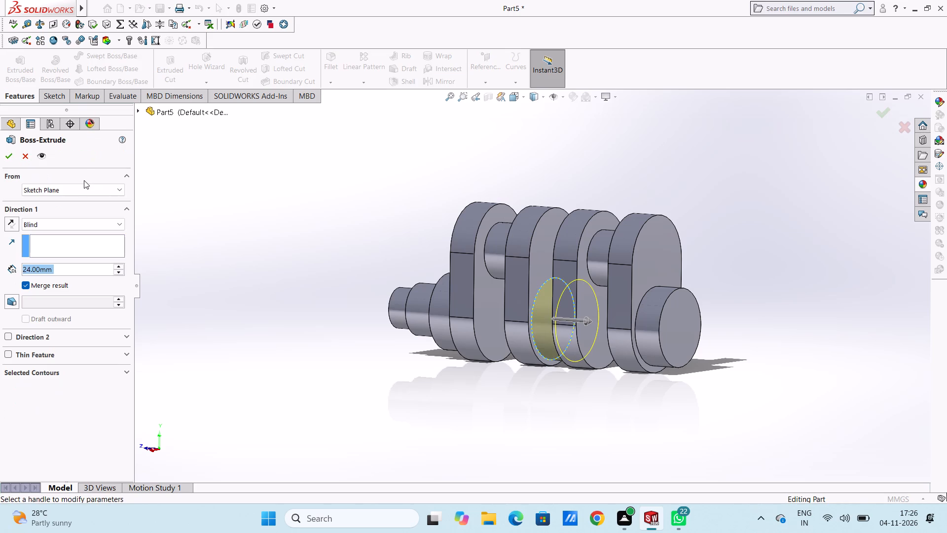
click(92, 189)
click(89, 208)
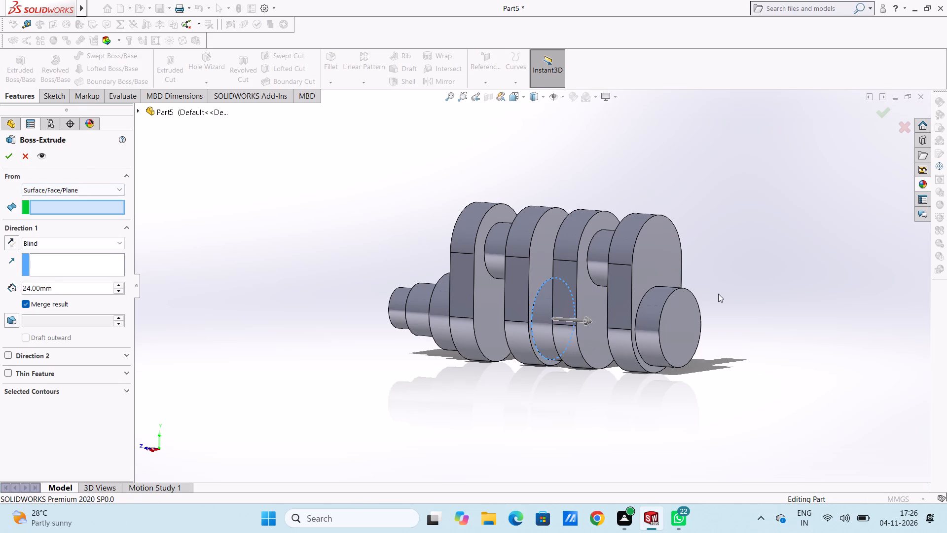
click(677, 324)
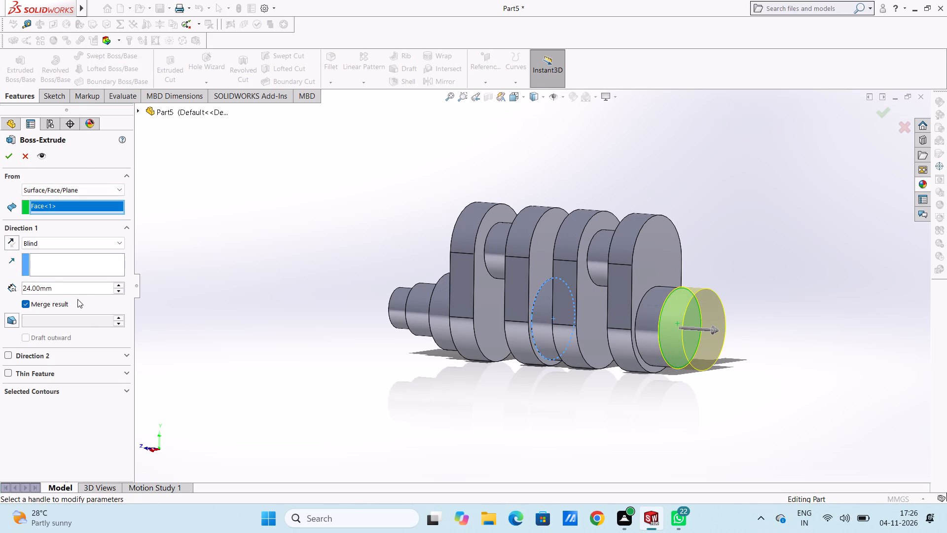
double_click(83, 289)
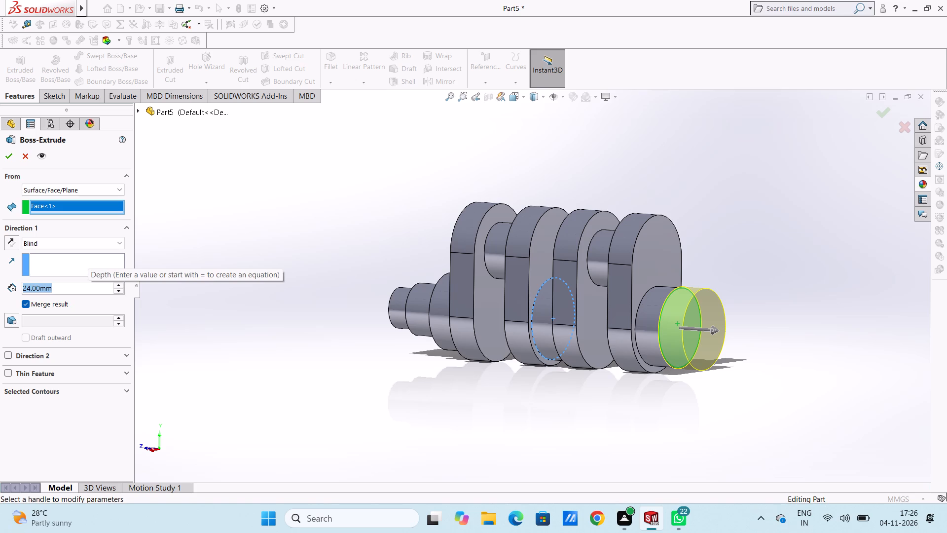
text(15)
key(Return)
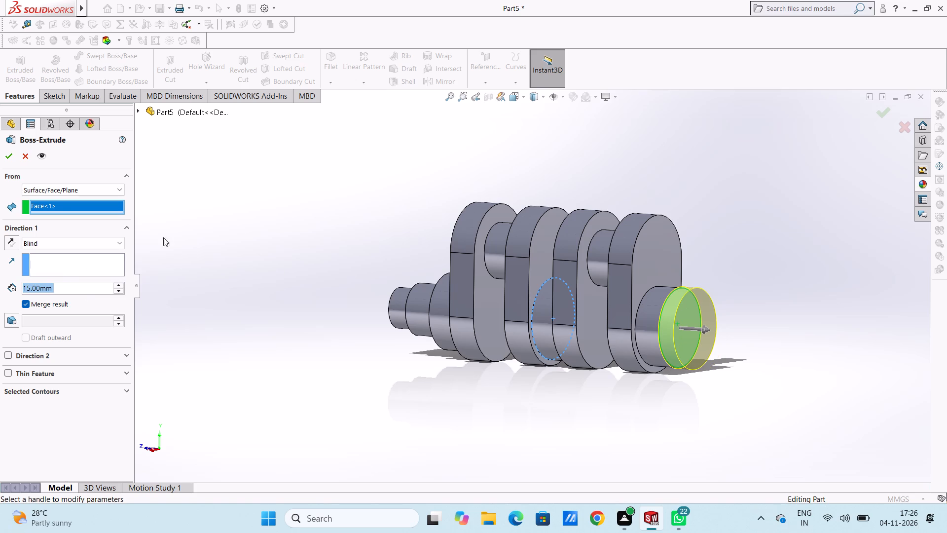
click(6, 154)
click(304, 225)
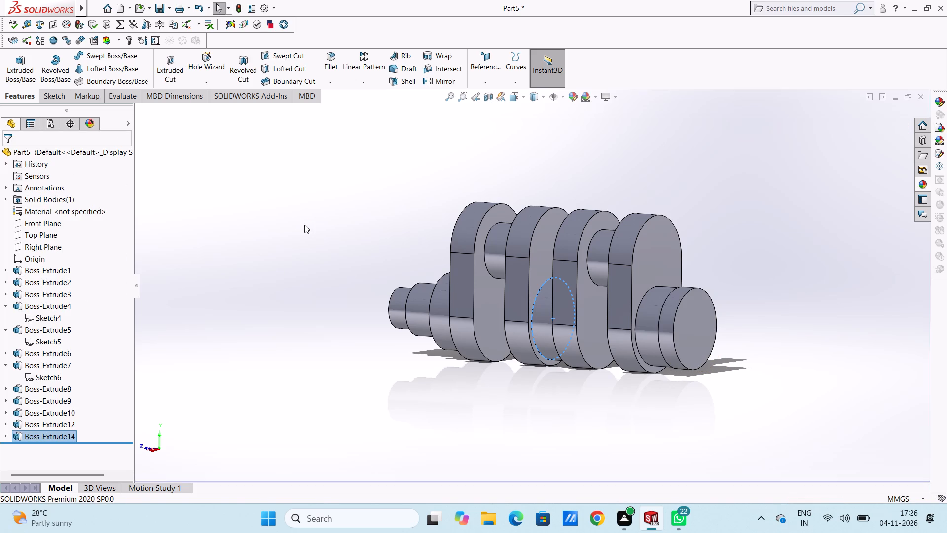
Sketch a circle about 104 mm in diameter on the end face of the 15 mm long journal, centred on the origin.
middle_drag(324, 238, 356, 225)
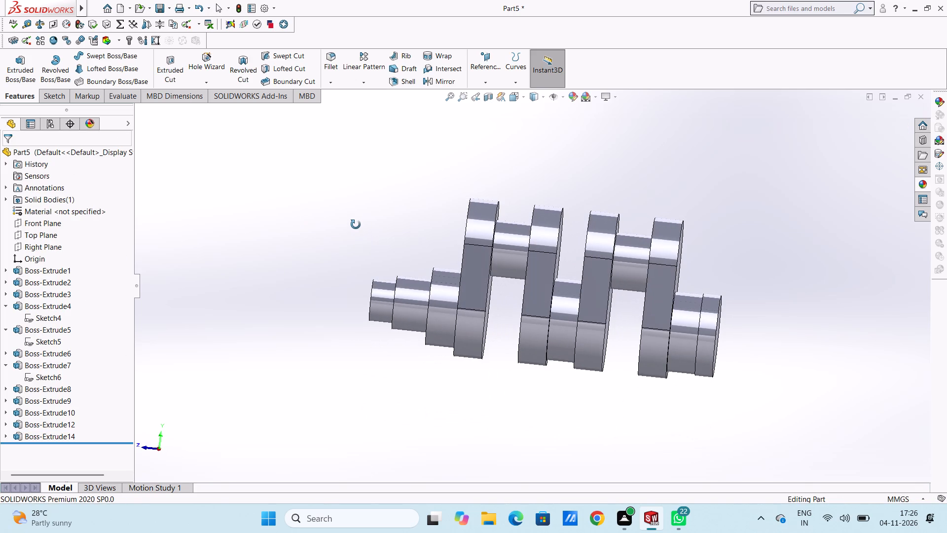
middle_drag(356, 225, 342, 225)
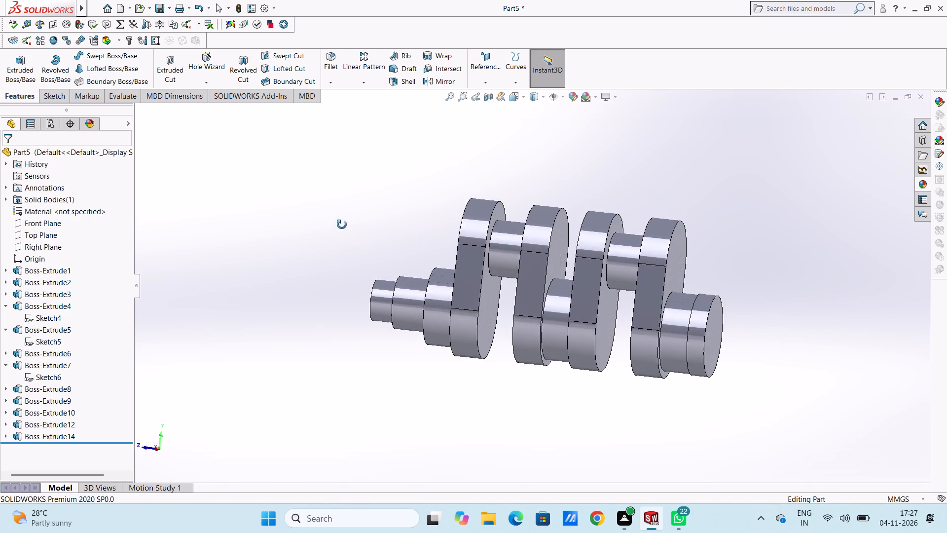
middle_drag(342, 225, 340, 225)
key(ctrl+2)
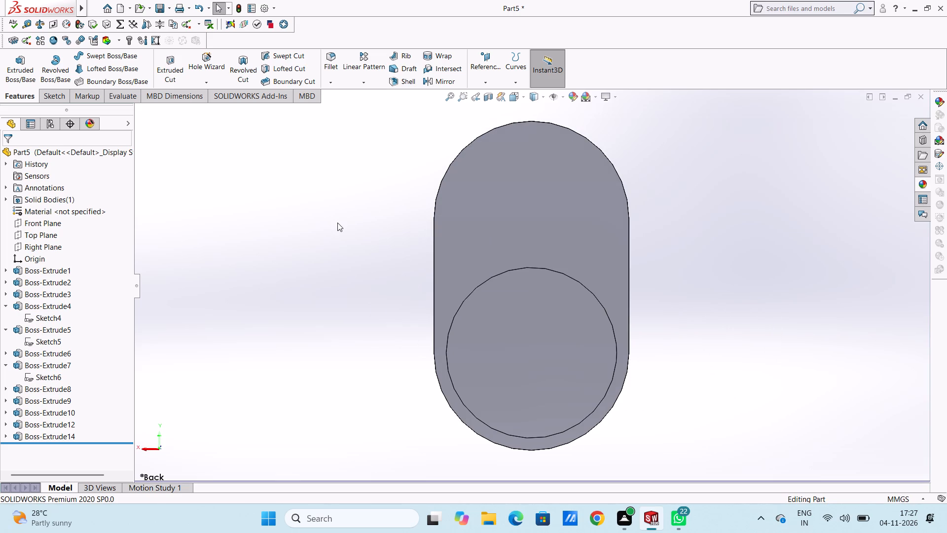
scroll(578, 294, up, 1)
scroll(557, 339, up, 2)
click(528, 328)
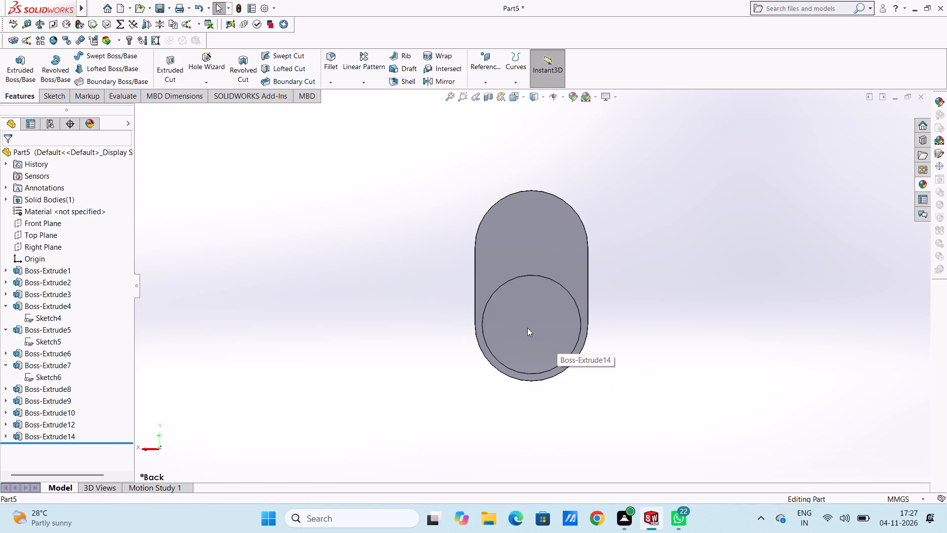
click(569, 300)
click(672, 300)
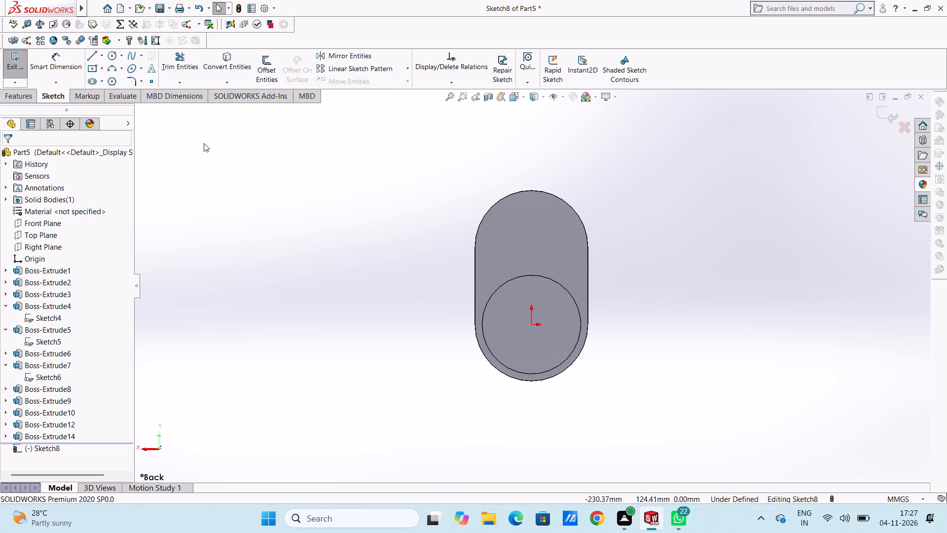
click(109, 56)
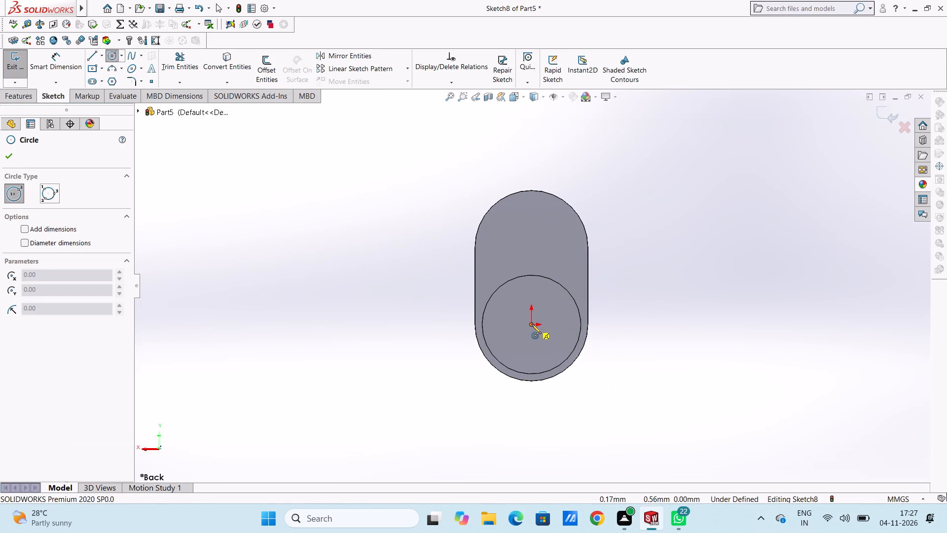
click(532, 324)
click(575, 266)
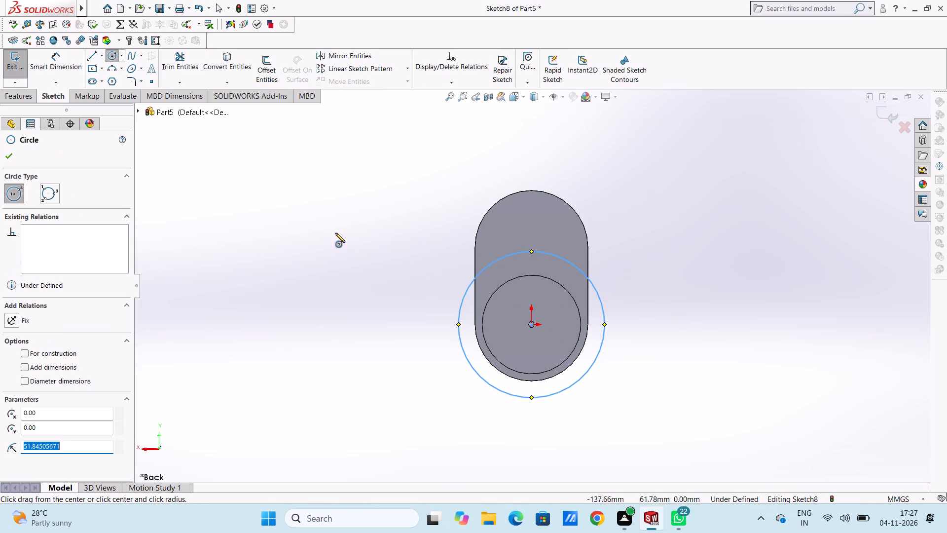
right_click(335, 232)
click(343, 239)
click(331, 248)
Dimension the circle's diameter at 102 mm, placing the dimension outside the web's outline.
click(76, 61)
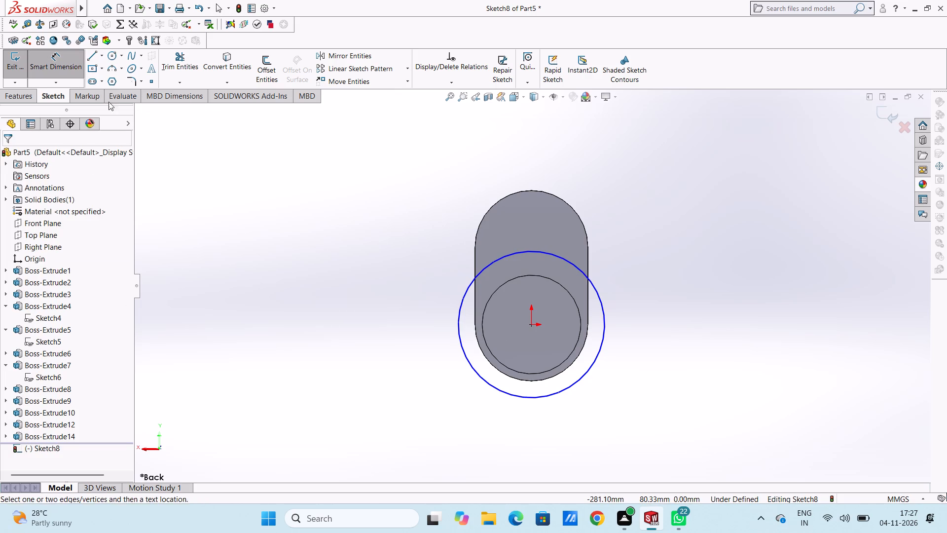
click(530, 252)
click(699, 212)
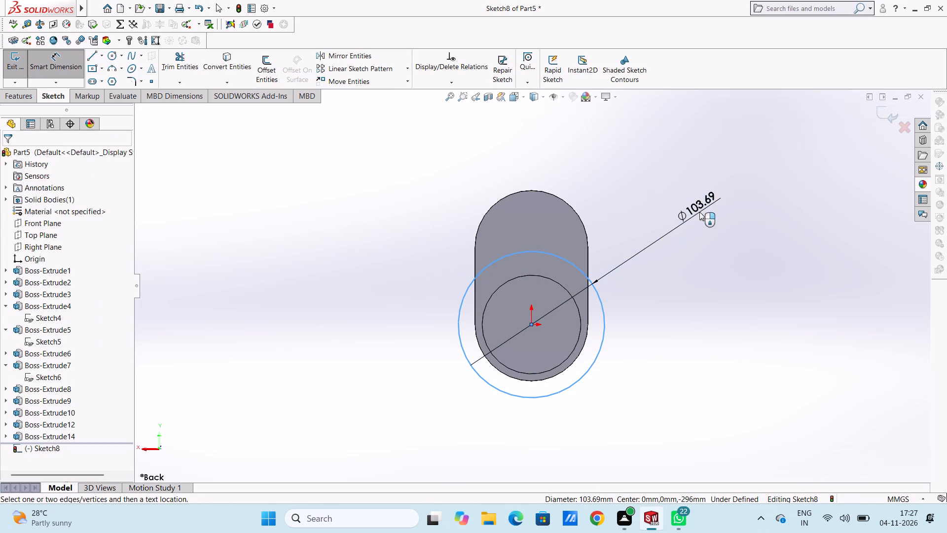
text(102)
key(Return)
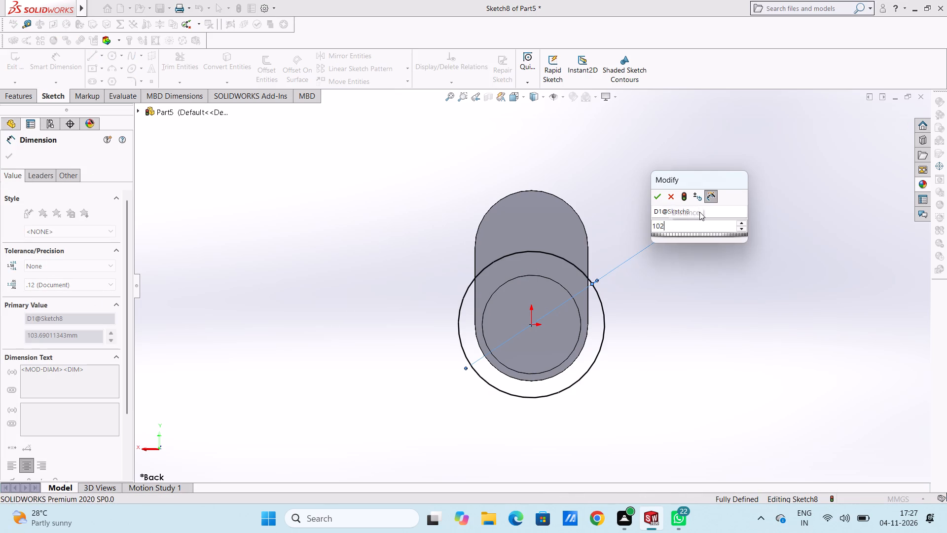
click(375, 257)
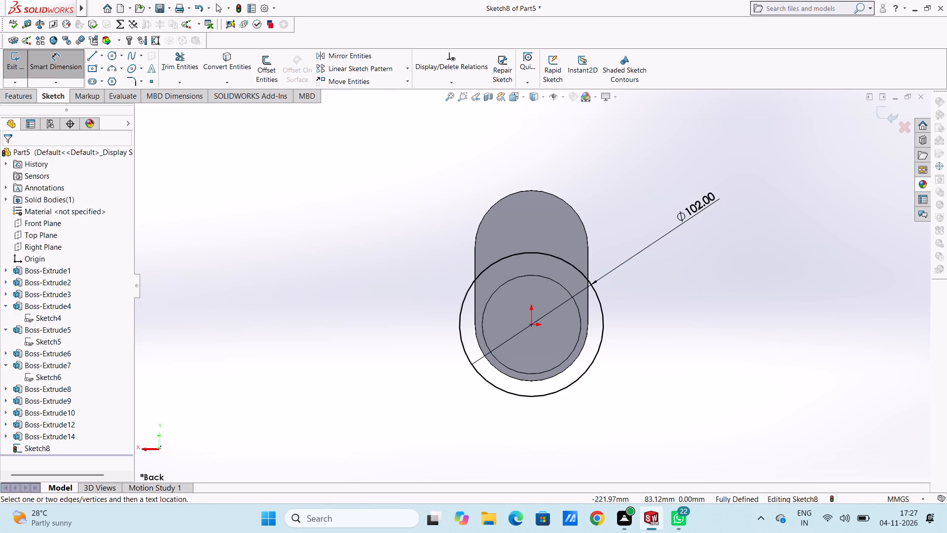
click(65, 58)
Extrude the 102 mm circle as a merged blind boss 15 mm deep, outward from the journal's end, to form the flange.
click(25, 99)
click(27, 58)
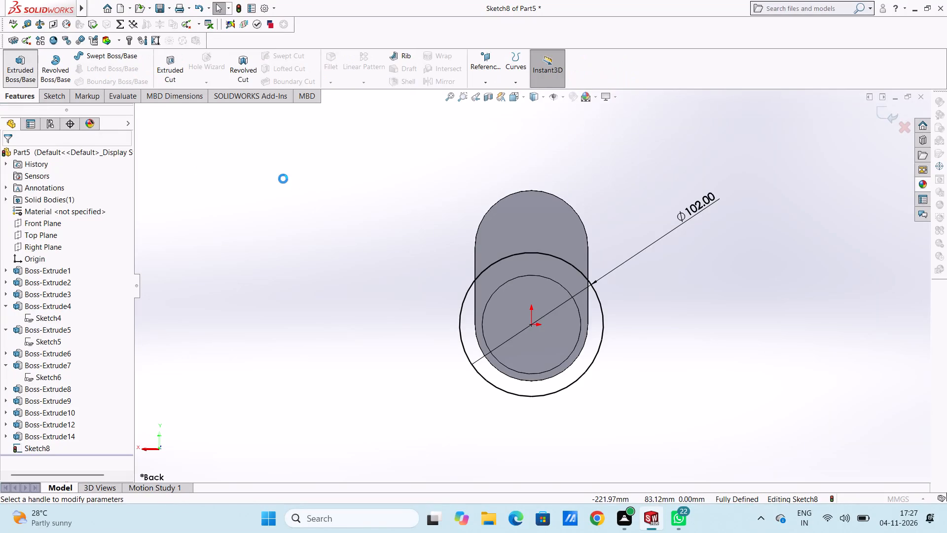
middle_drag(302, 192, 374, 227)
scroll(340, 255, up, 2)
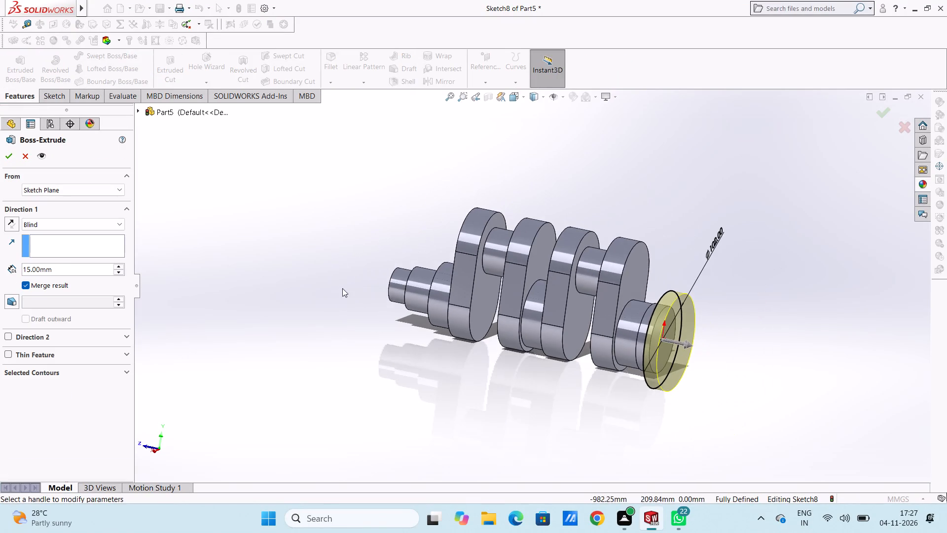
middle_drag(351, 300, 379, 280)
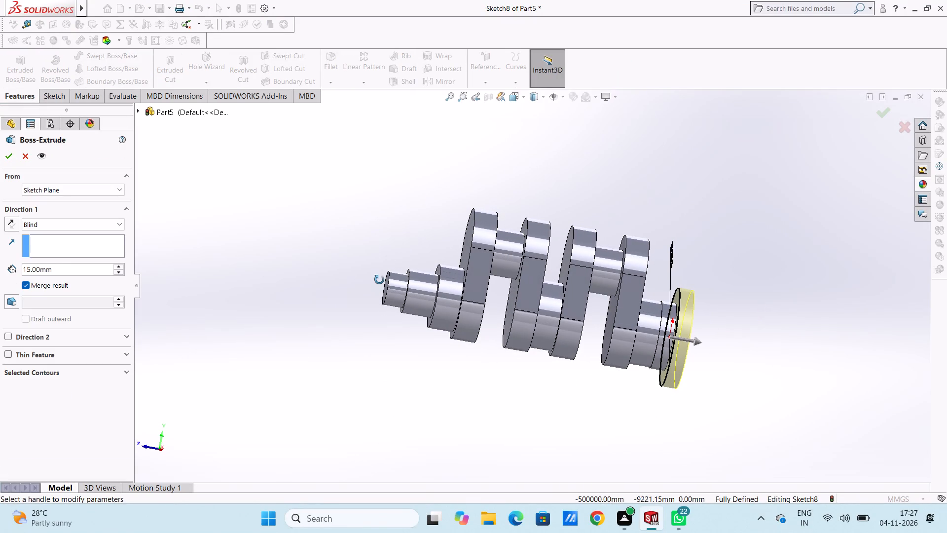
middle_drag(379, 280, 382, 292)
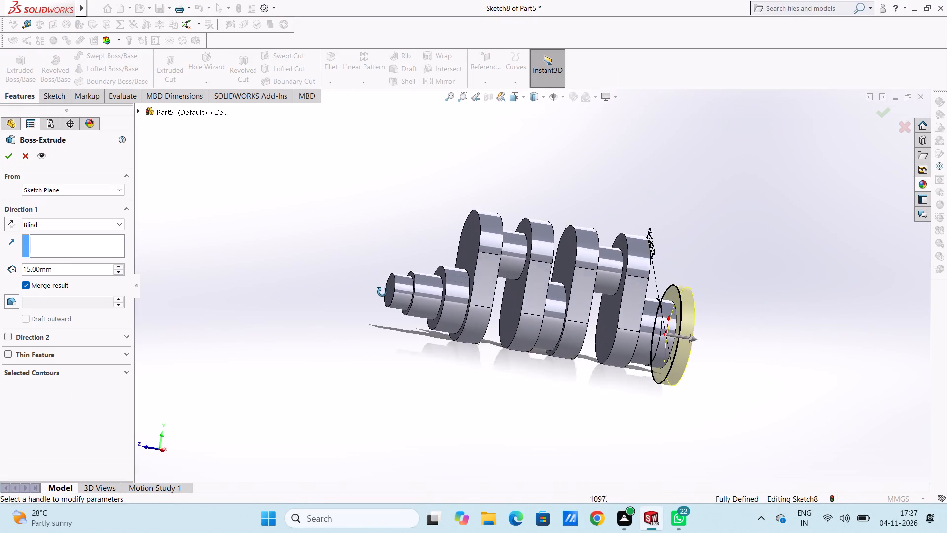
middle_drag(382, 292, 359, 286)
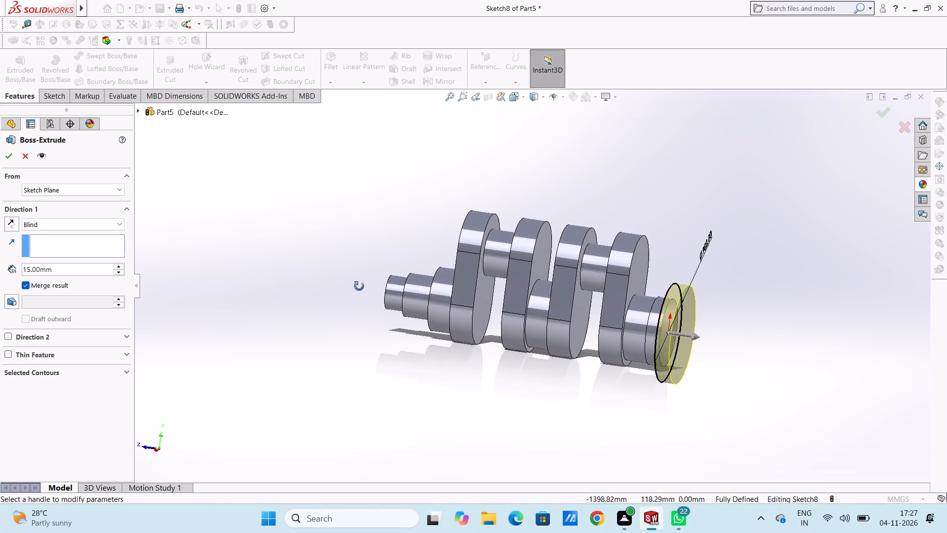
middle_drag(359, 286, 367, 285)
scroll(360, 285, up, 1)
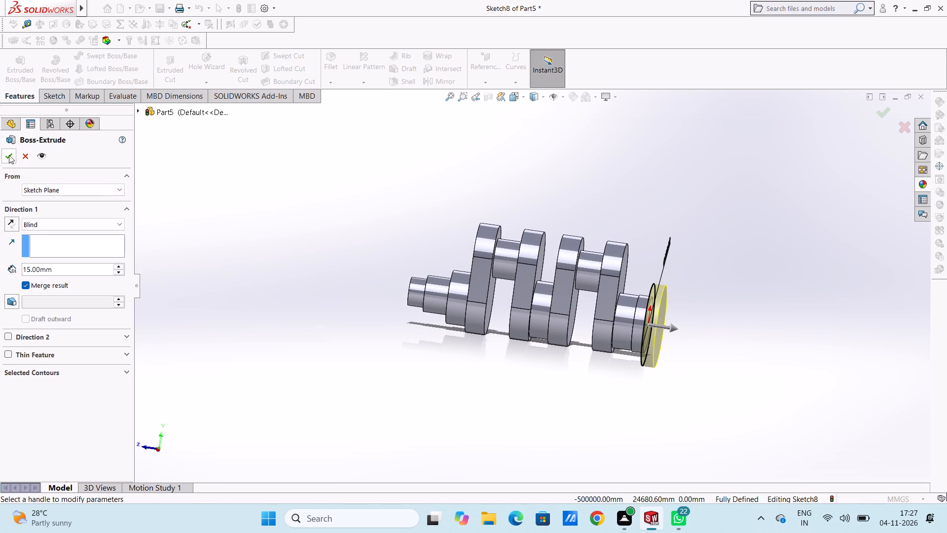
click(9, 155)
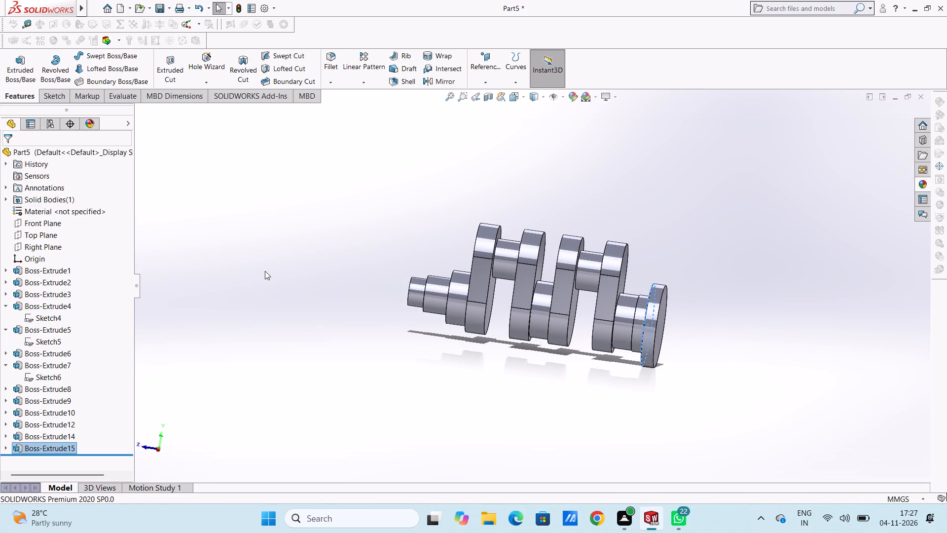
click(265, 271)
middle_drag(306, 296, 290, 294)
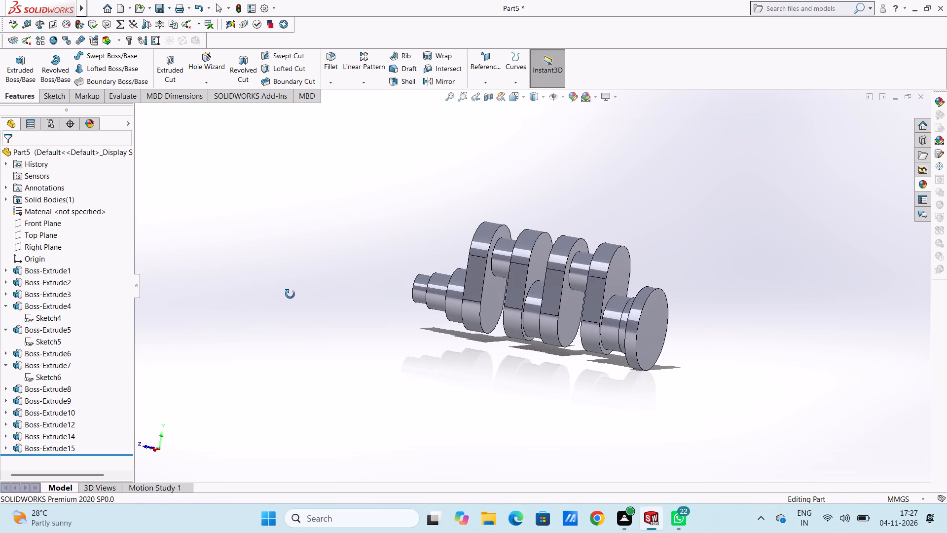
Sketch a circle about 54 mm in diameter on the outer face of the 102 mm flange, centred on the origin.
middle_drag(290, 294, 286, 294)
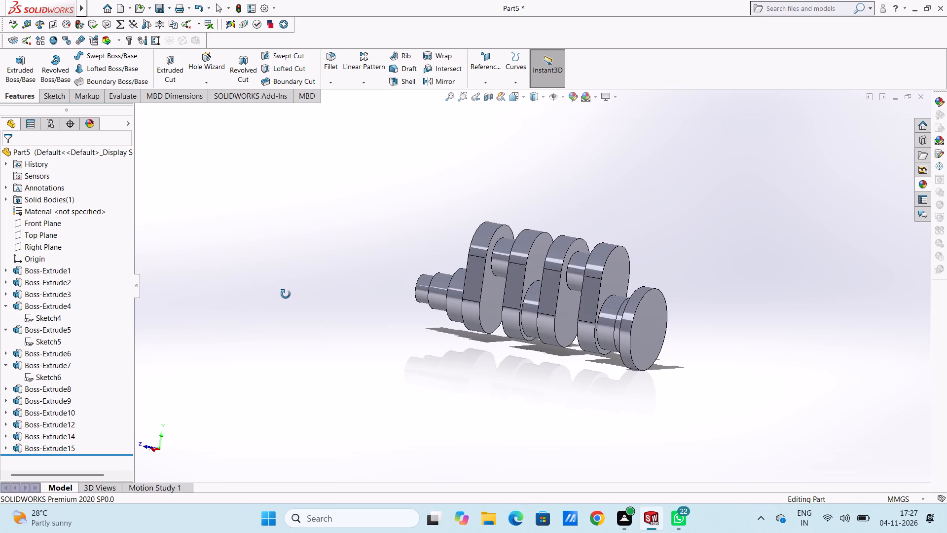
middle_drag(286, 294, 287, 294)
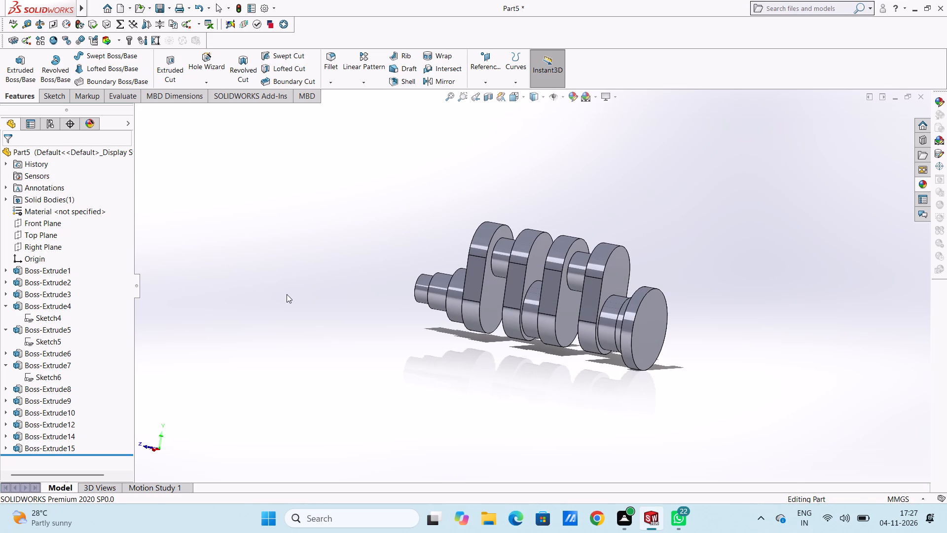
key(ctrl+2)
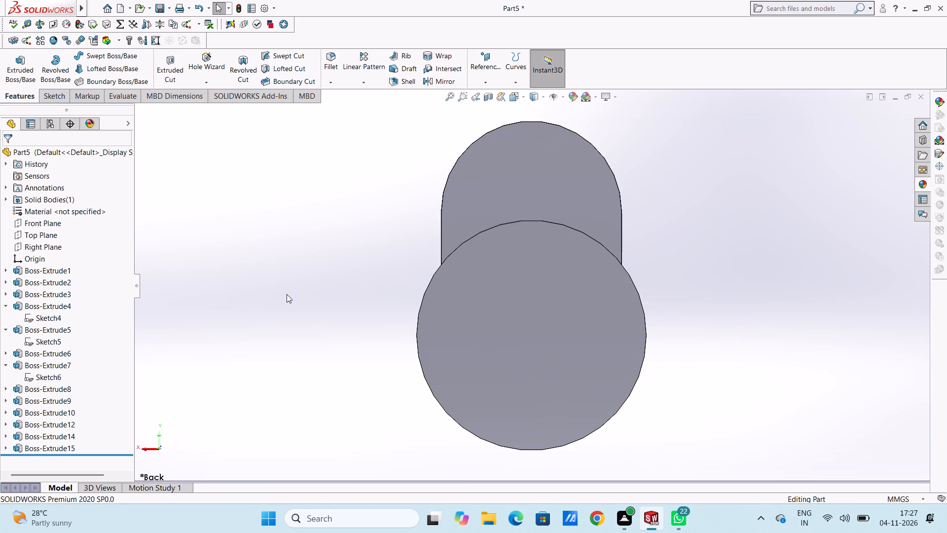
click(483, 328)
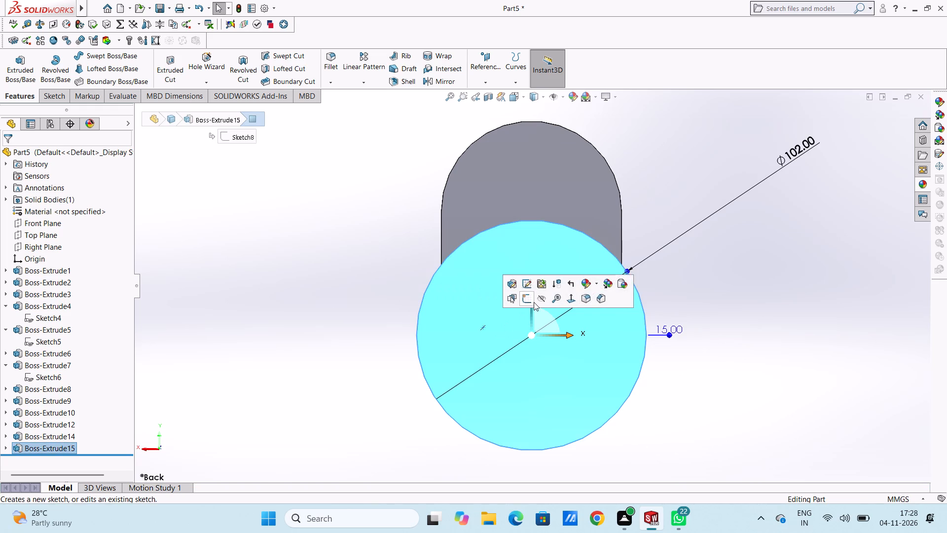
click(531, 299)
click(371, 295)
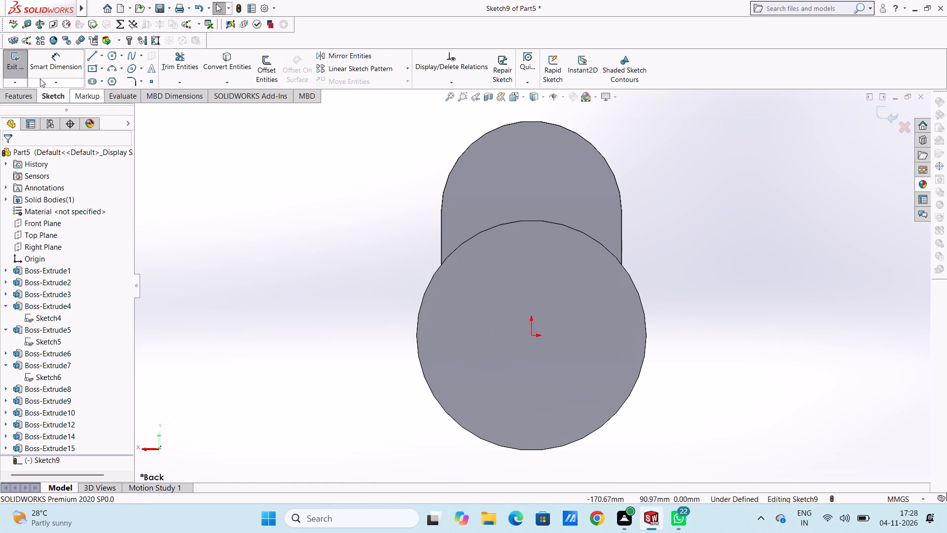
click(113, 55)
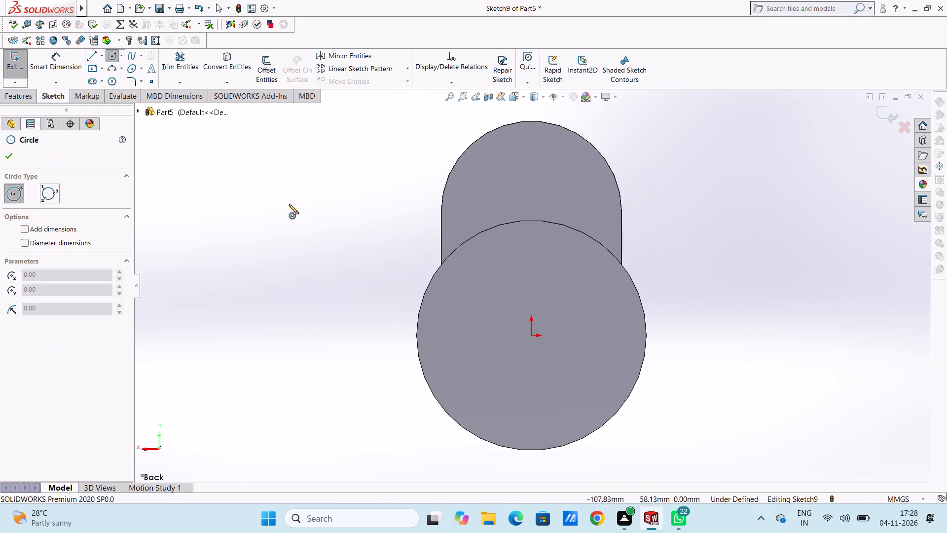
click(533, 336)
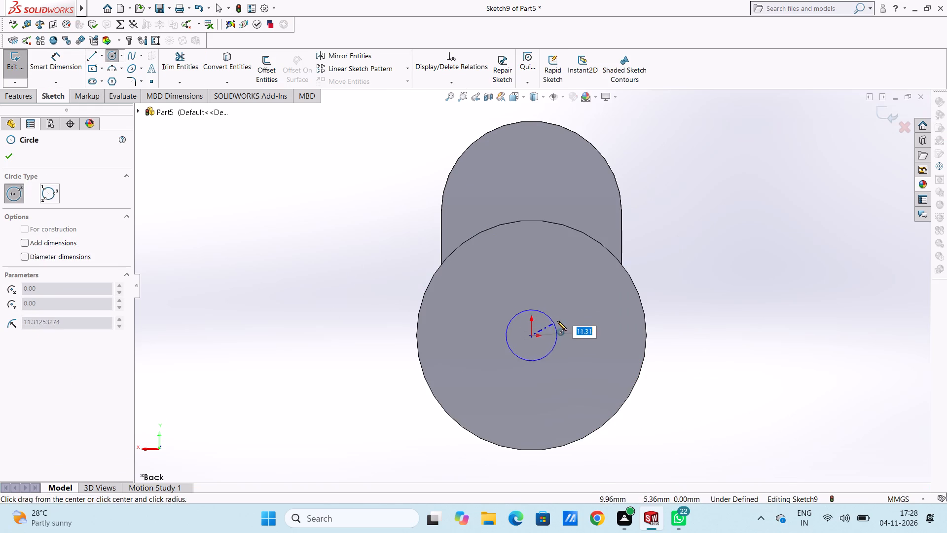
click(581, 300)
right_click(259, 161)
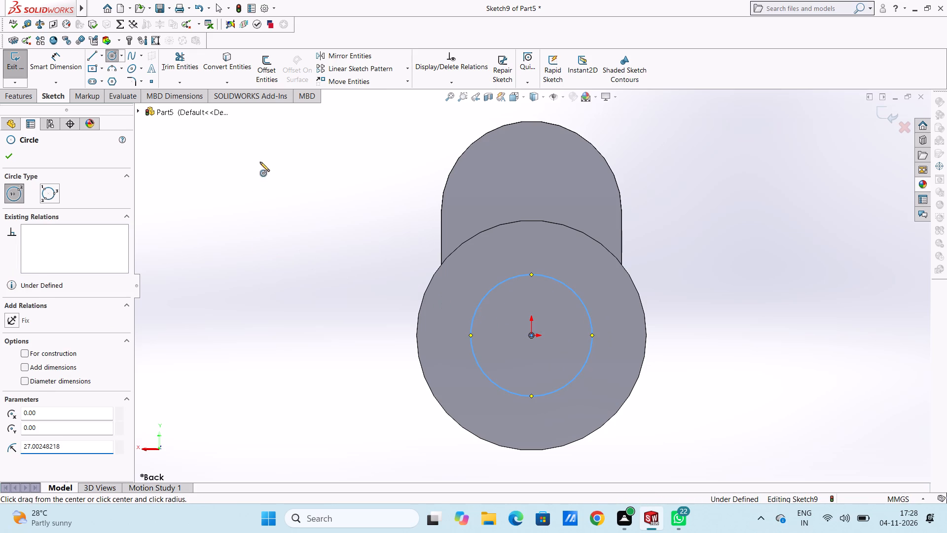
click(267, 167)
click(267, 179)
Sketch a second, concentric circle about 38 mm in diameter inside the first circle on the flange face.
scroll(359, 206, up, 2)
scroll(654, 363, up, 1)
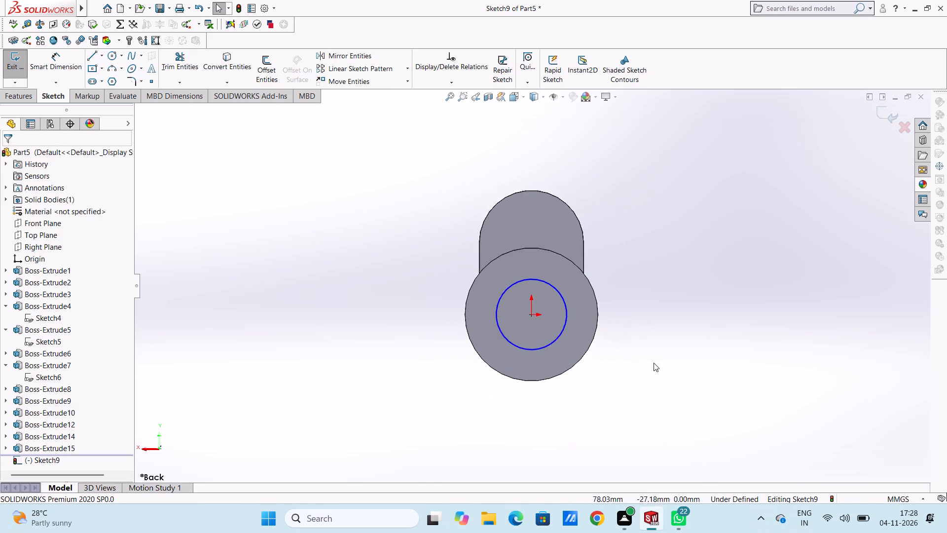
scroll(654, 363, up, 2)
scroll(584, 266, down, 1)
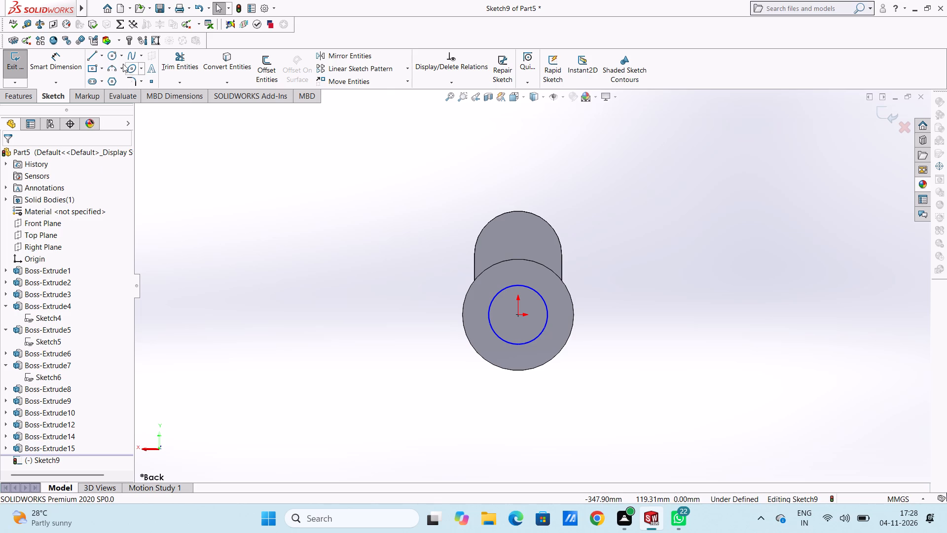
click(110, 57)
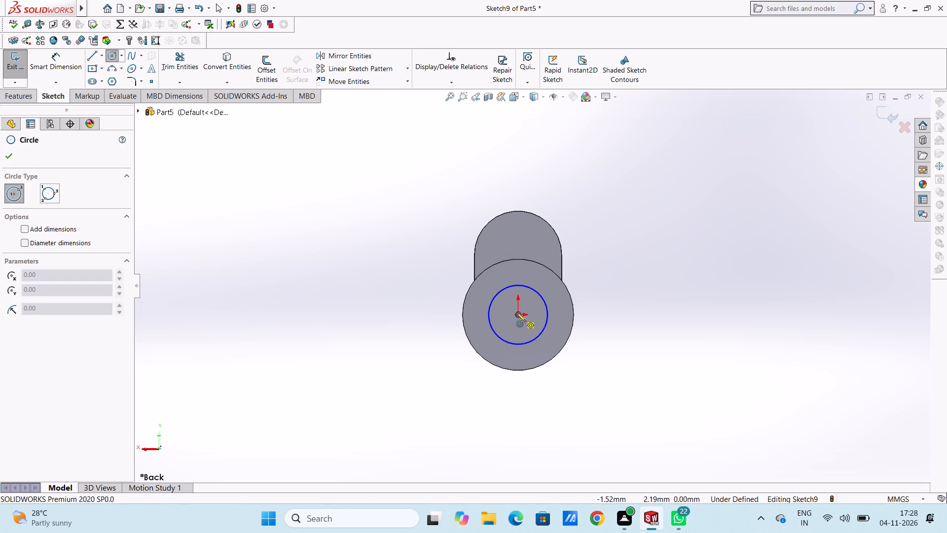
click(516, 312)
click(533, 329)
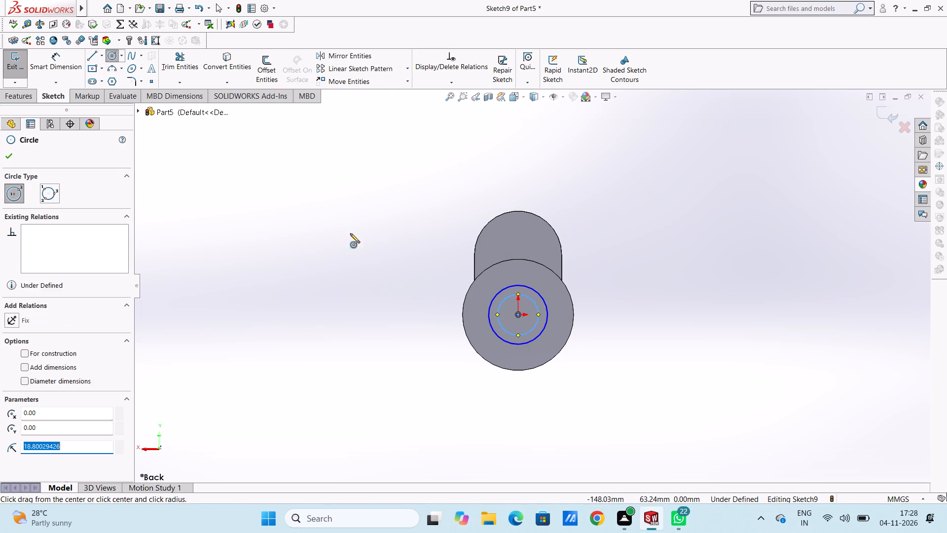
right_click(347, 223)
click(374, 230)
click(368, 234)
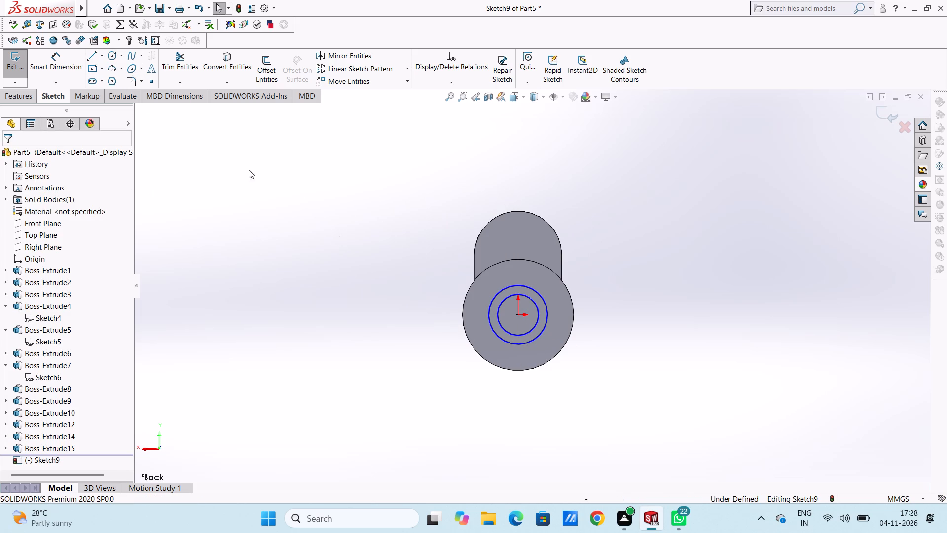
Dimension the outer sketch circle's diameter at 50 mm, placing the dimension outside the flange's outline.
click(56, 66)
click(525, 285)
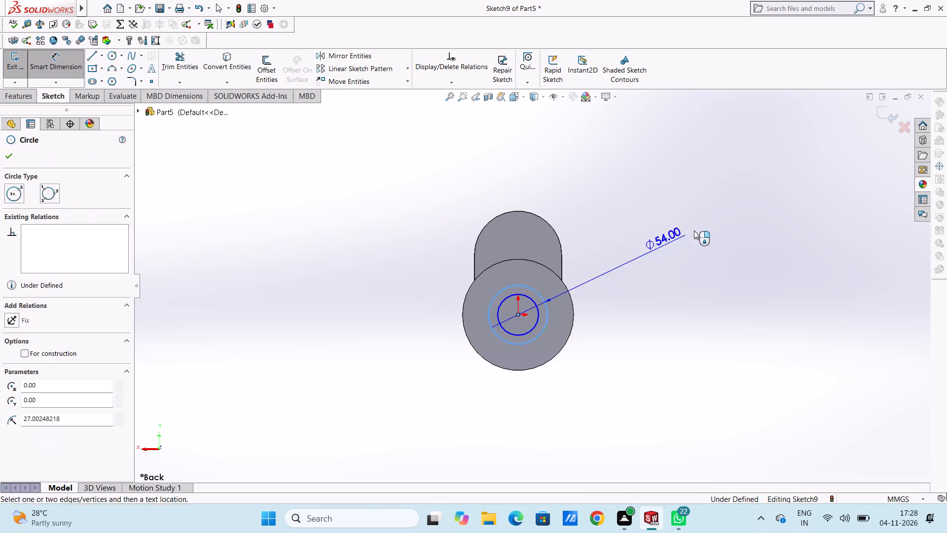
click(726, 212)
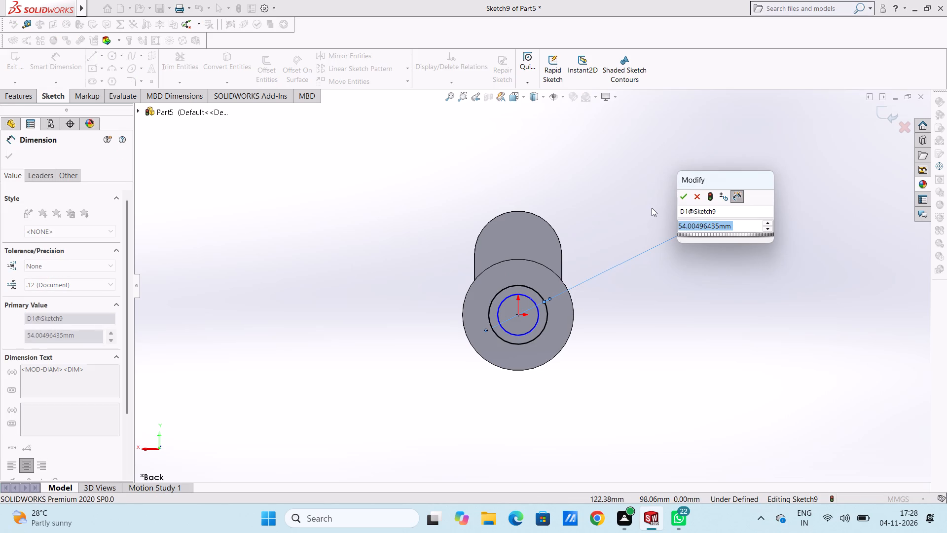
text(50)
key(Return)
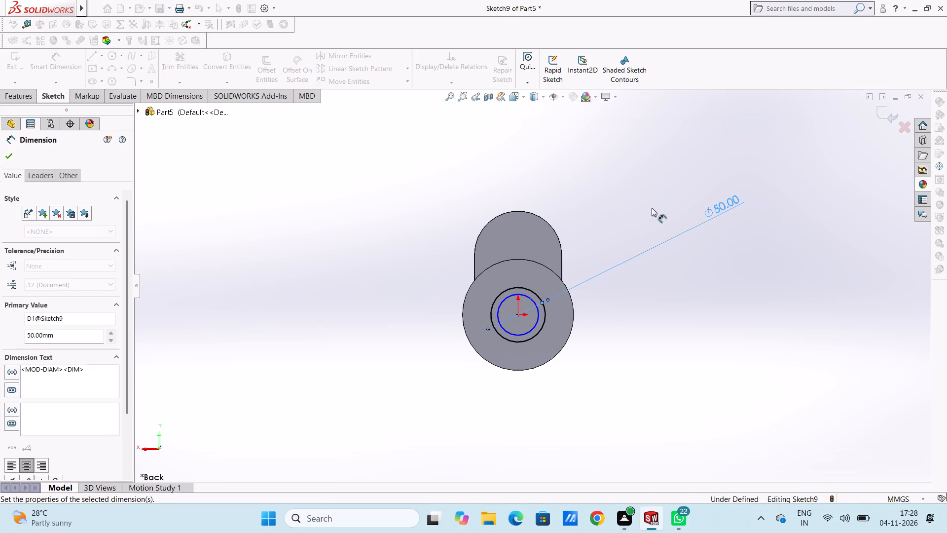
click(642, 212)
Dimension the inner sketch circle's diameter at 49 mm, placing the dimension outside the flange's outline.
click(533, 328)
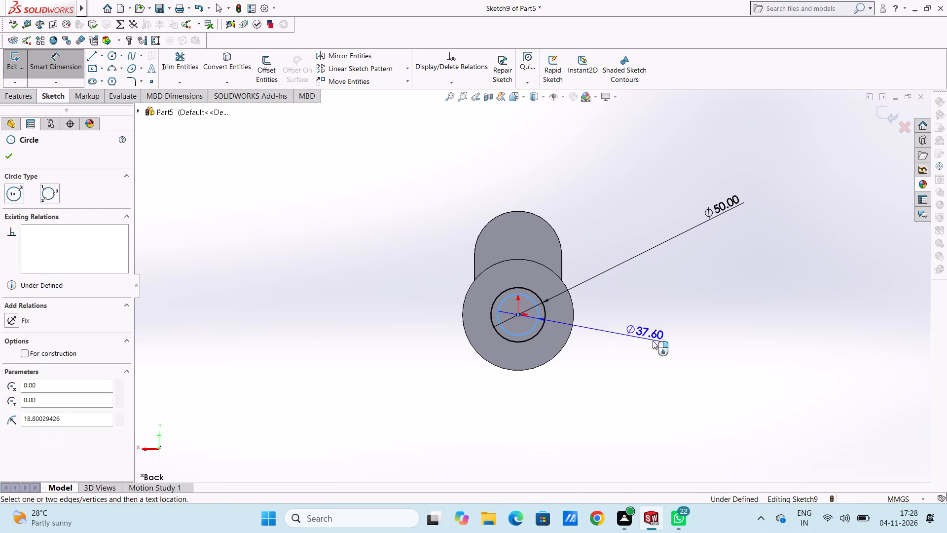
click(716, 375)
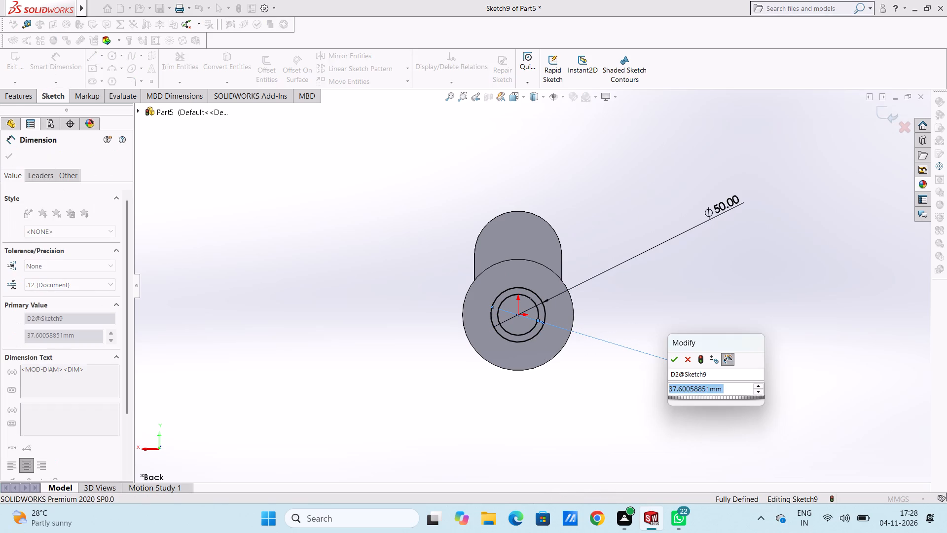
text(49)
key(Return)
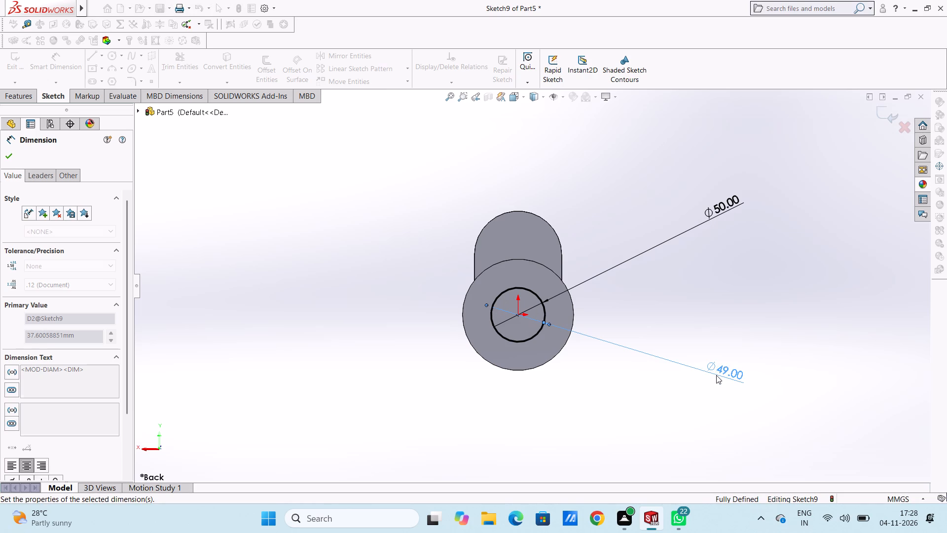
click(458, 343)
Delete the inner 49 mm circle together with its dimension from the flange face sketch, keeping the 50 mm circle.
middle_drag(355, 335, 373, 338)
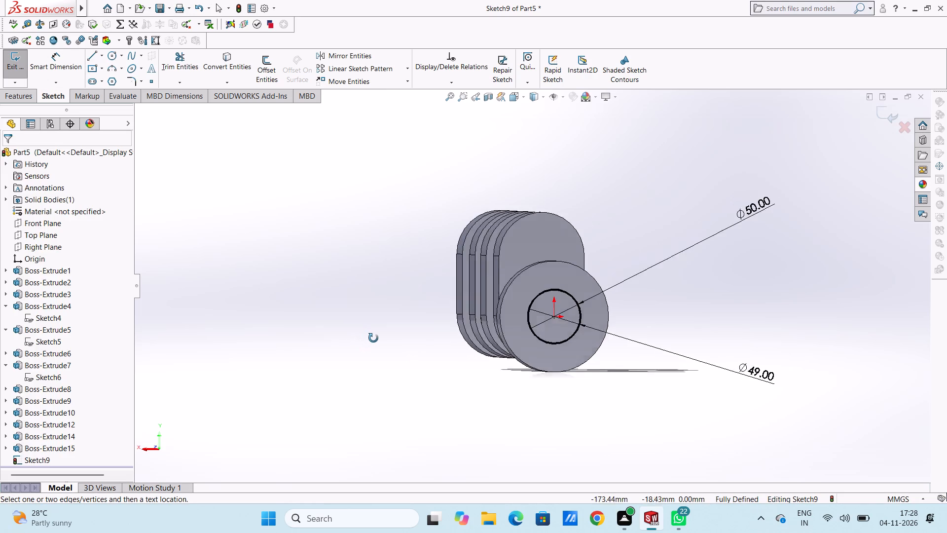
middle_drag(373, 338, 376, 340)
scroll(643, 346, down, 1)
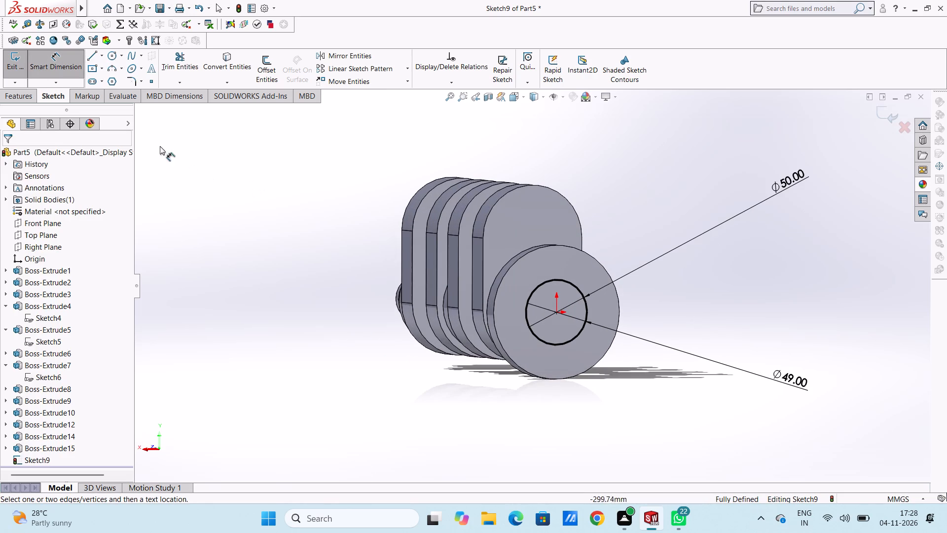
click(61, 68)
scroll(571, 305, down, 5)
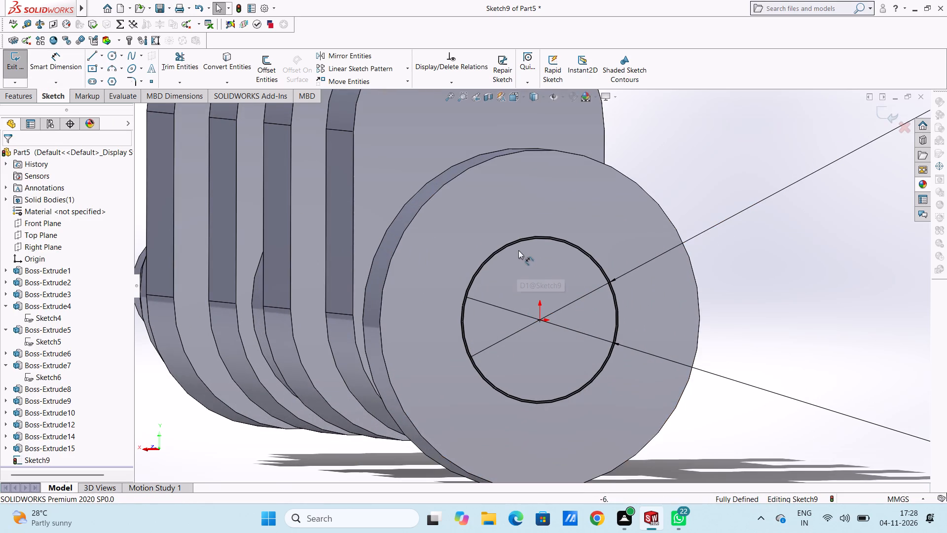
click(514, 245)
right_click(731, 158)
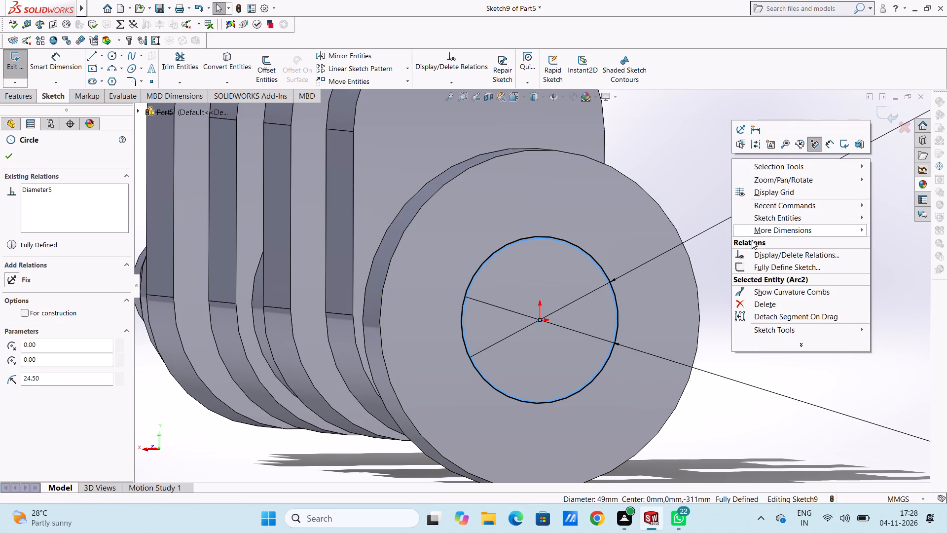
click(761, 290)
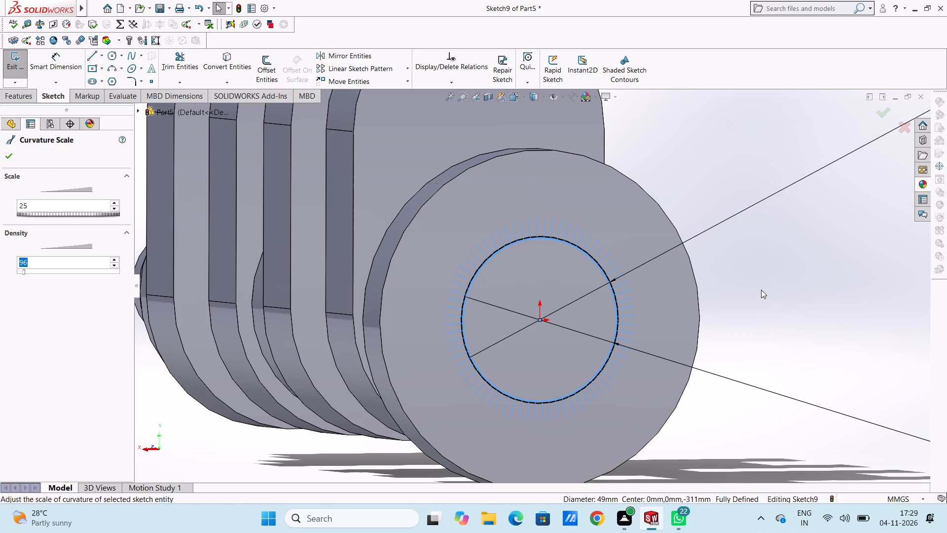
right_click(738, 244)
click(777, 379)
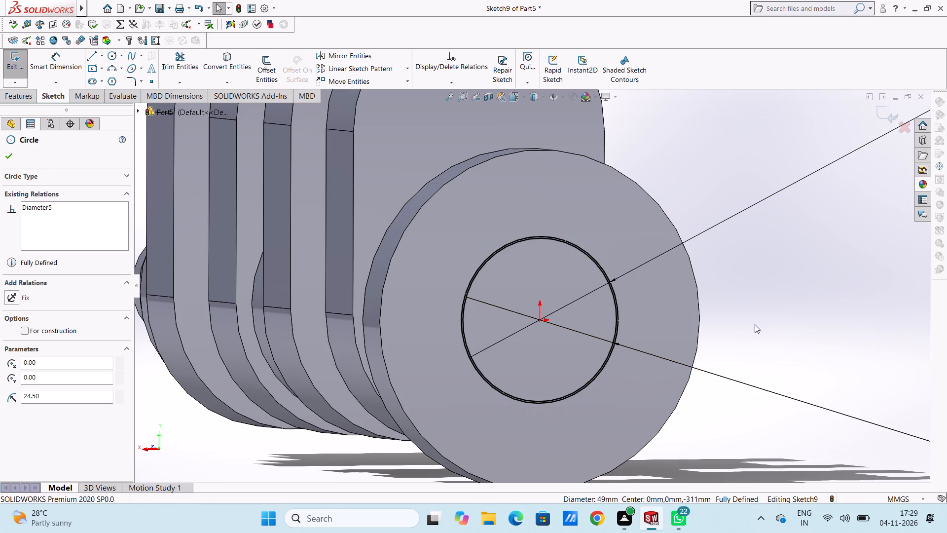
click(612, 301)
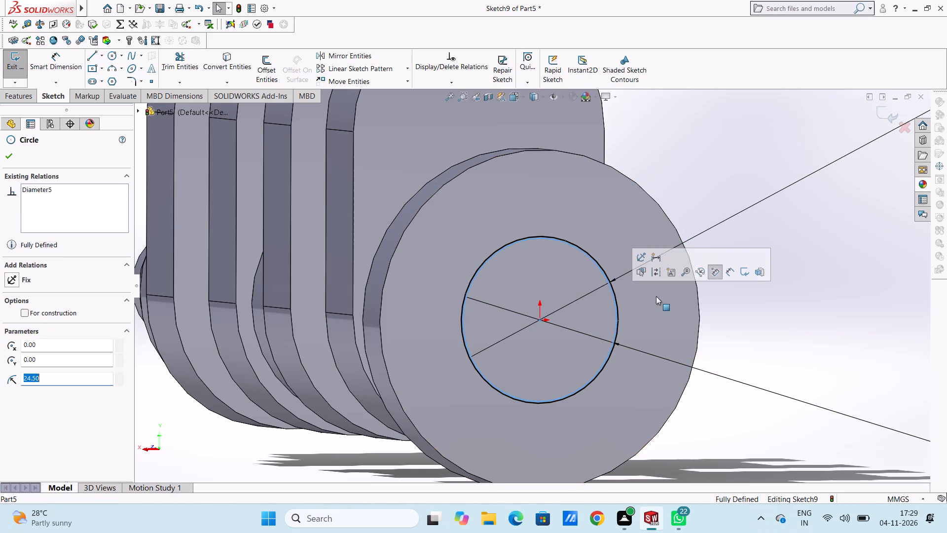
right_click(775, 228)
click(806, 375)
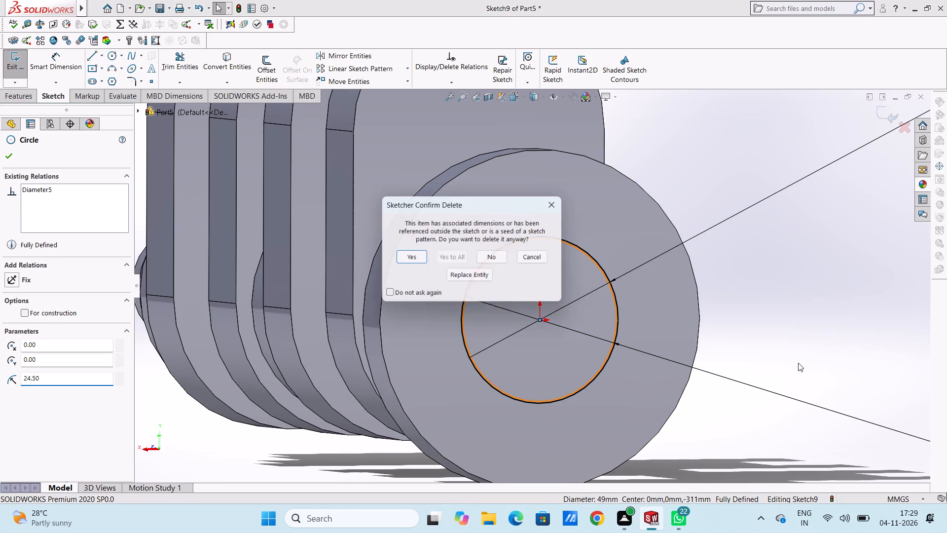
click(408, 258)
Extrude the 50 mm circle on the flange face outward as a blind boss with a depth of 10 mm.
scroll(664, 316, up, 2)
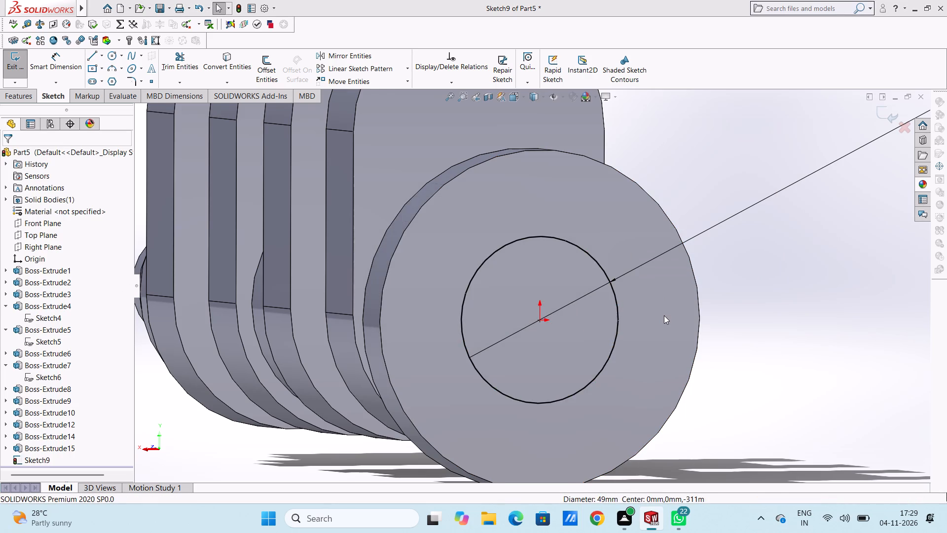
scroll(664, 315, up, 7)
middle_drag(556, 243, 575, 254)
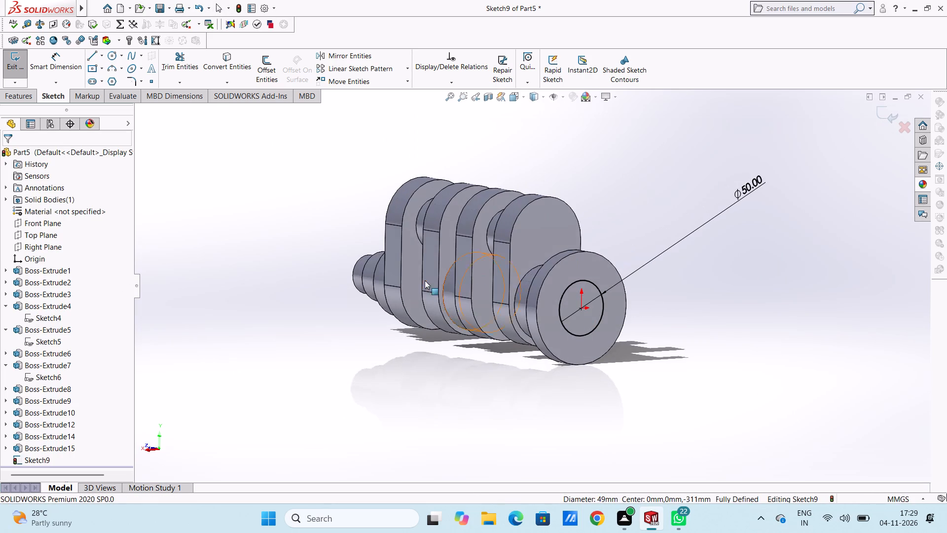
click(22, 92)
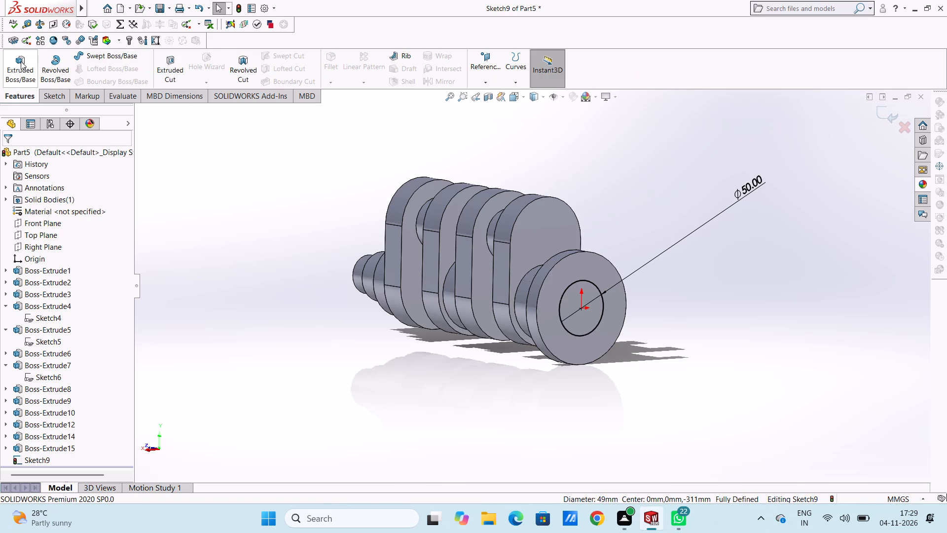
click(21, 61)
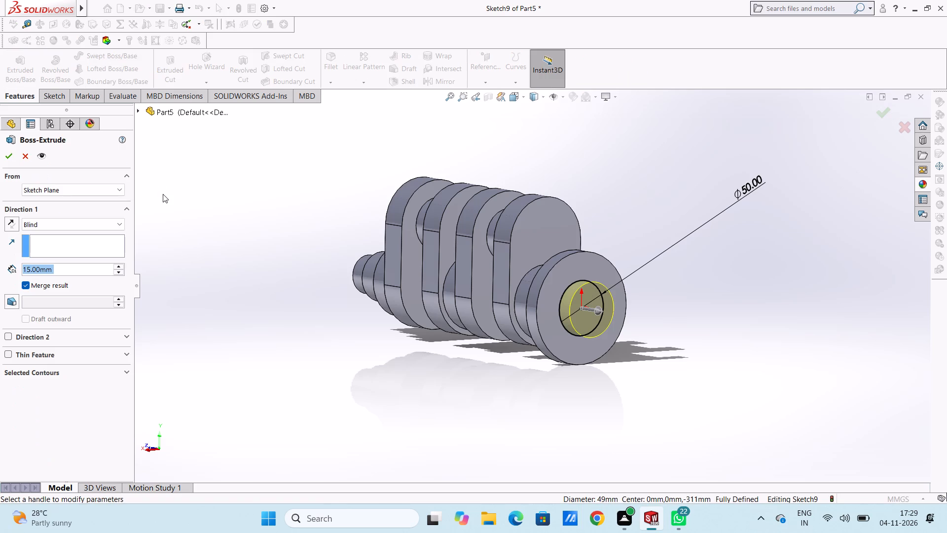
key(4)
key(Return)
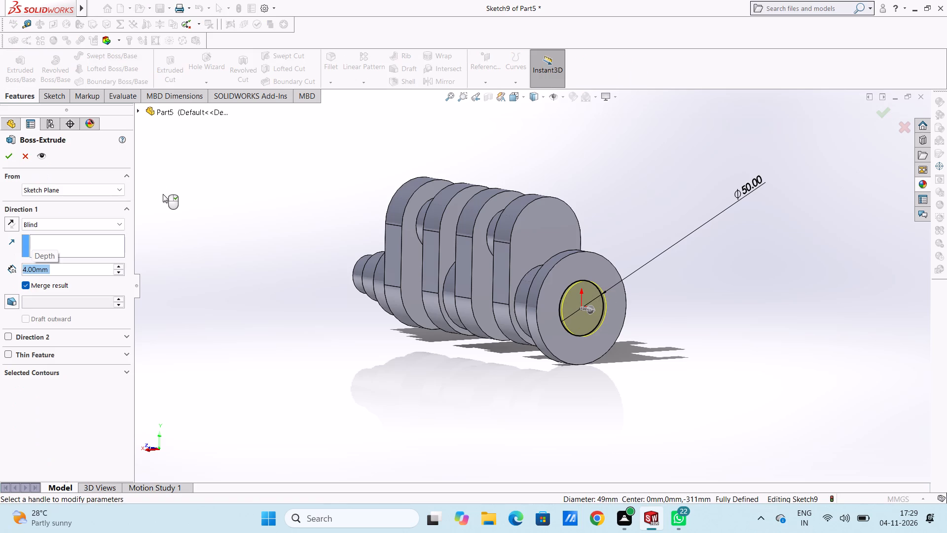
middle_drag(279, 264, 333, 259)
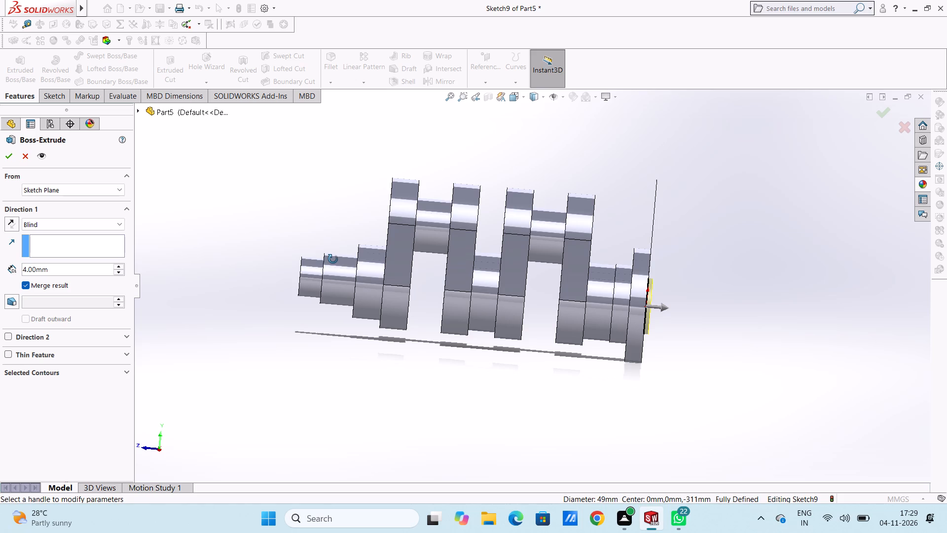
middle_drag(333, 259, 326, 260)
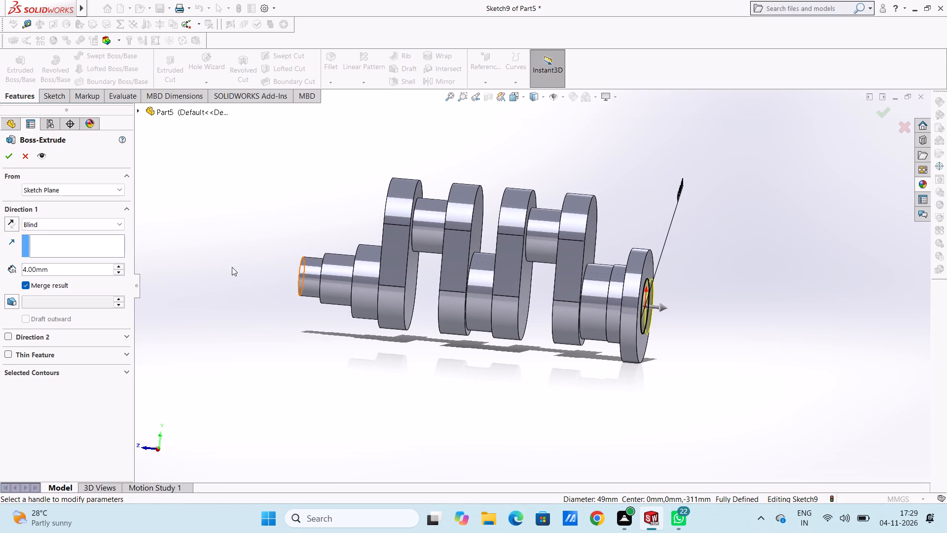
click(76, 268)
click(76, 268)
click(76, 268)
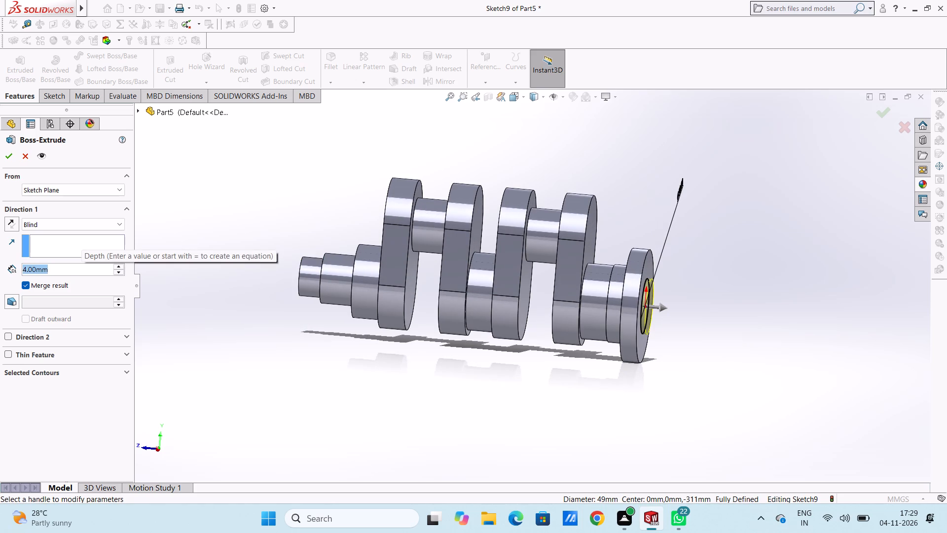
text(10)
key(Return)
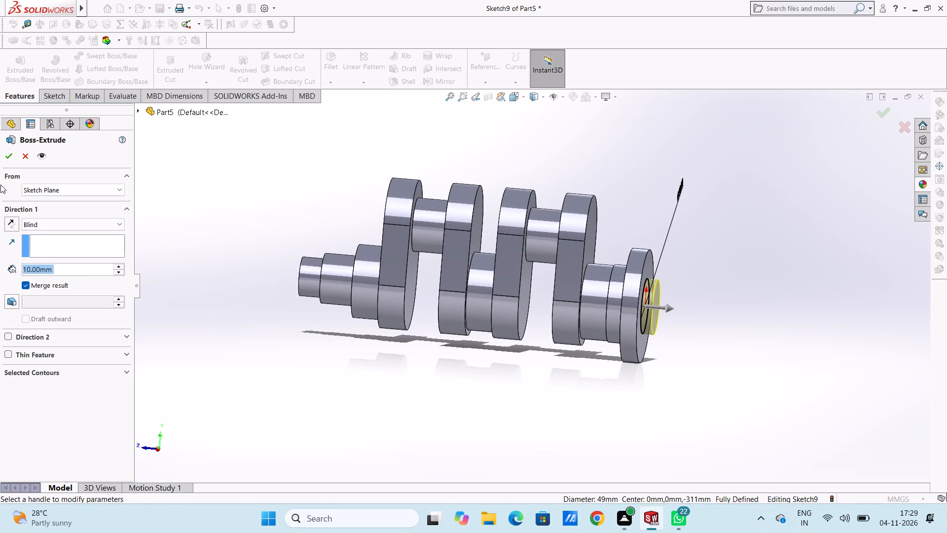
click(8, 158)
click(236, 225)
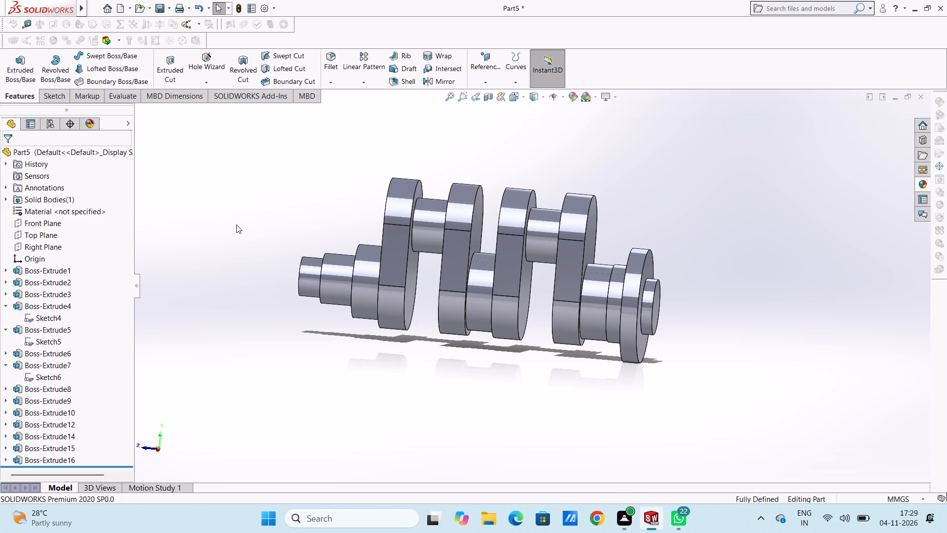
Open a new sketch on the flat side face of the first crank web, seen in the Right view.
middle_drag(237, 224, 245, 250)
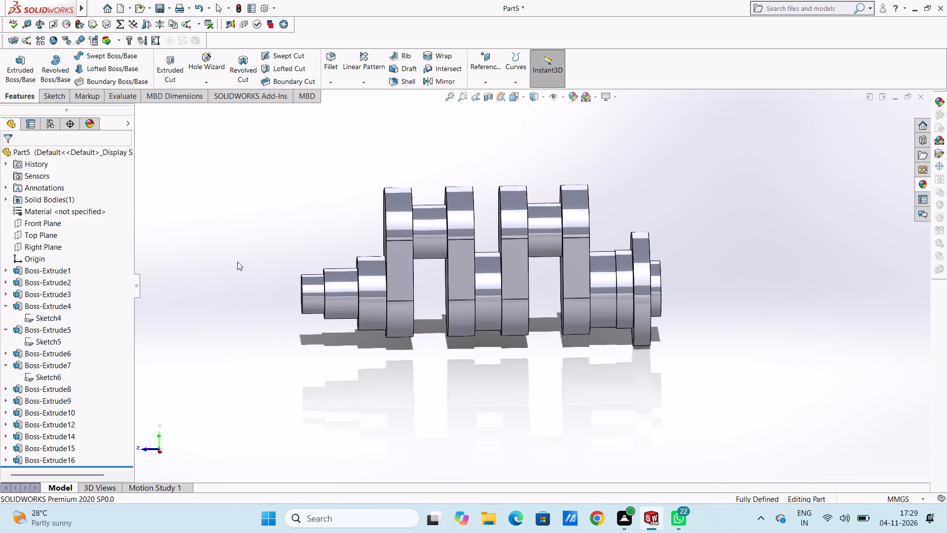
key(ctrl+4)
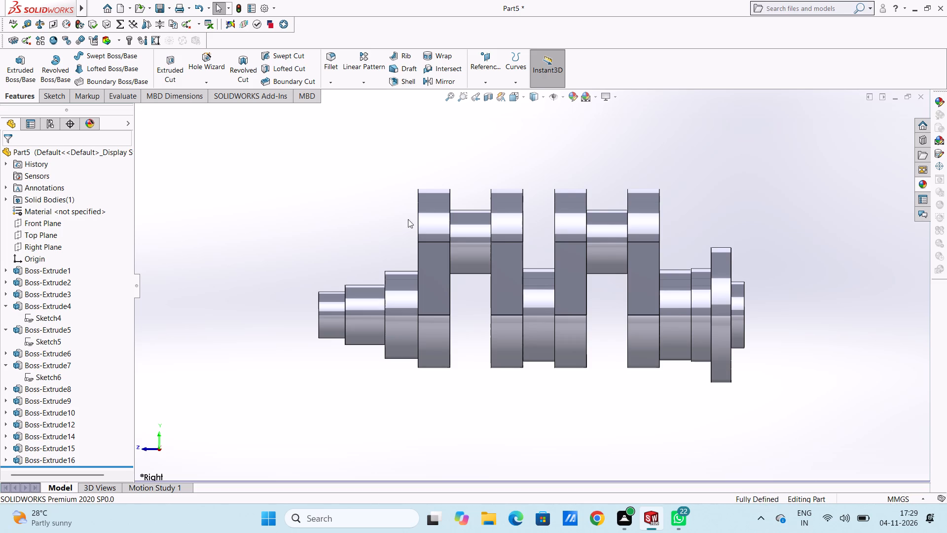
scroll(619, 227, down, 2)
click(339, 305)
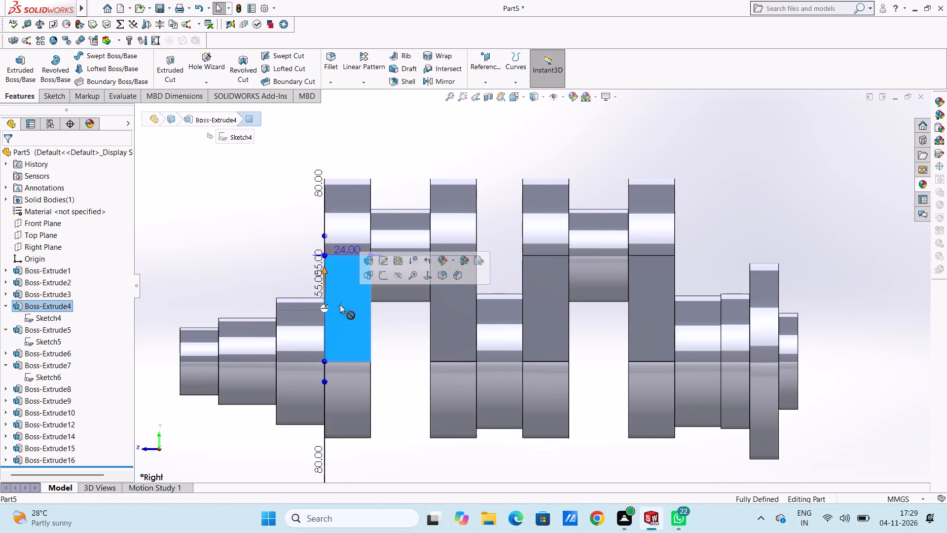
click(382, 277)
click(393, 332)
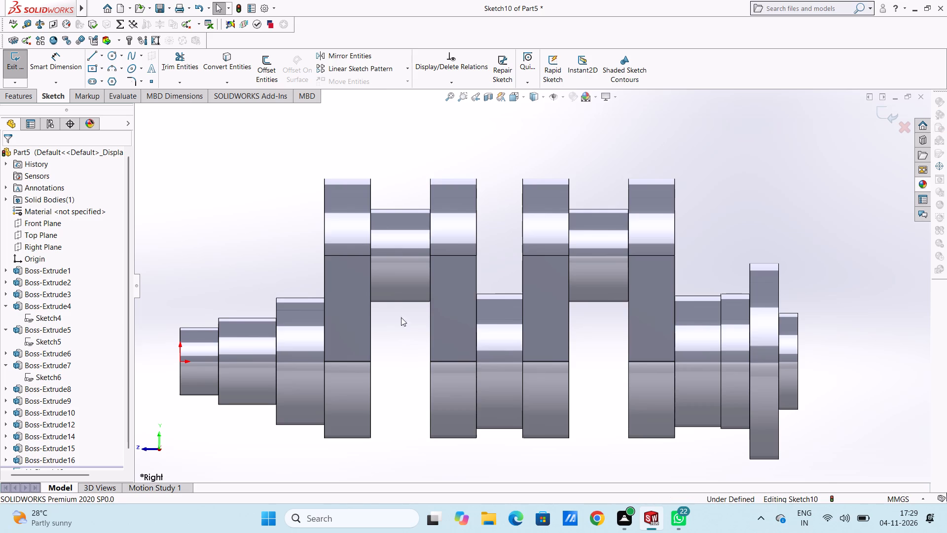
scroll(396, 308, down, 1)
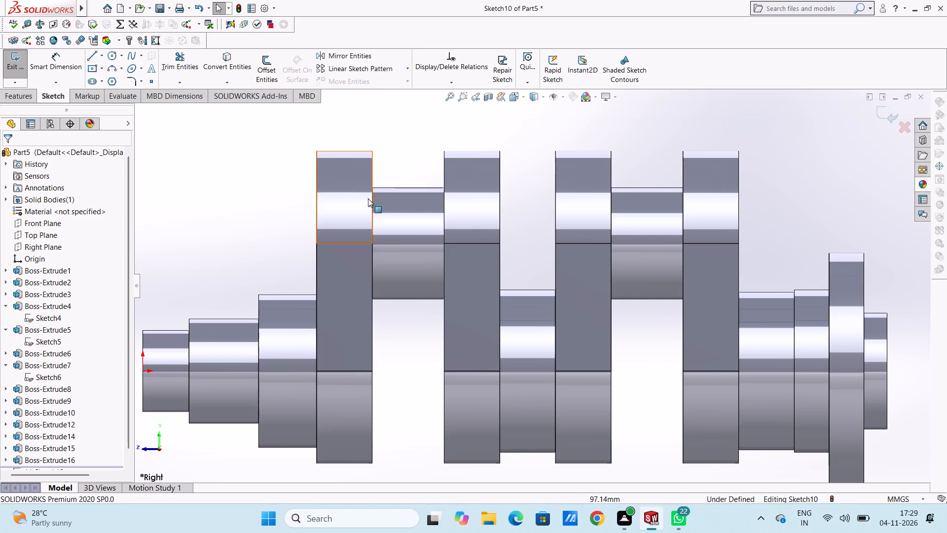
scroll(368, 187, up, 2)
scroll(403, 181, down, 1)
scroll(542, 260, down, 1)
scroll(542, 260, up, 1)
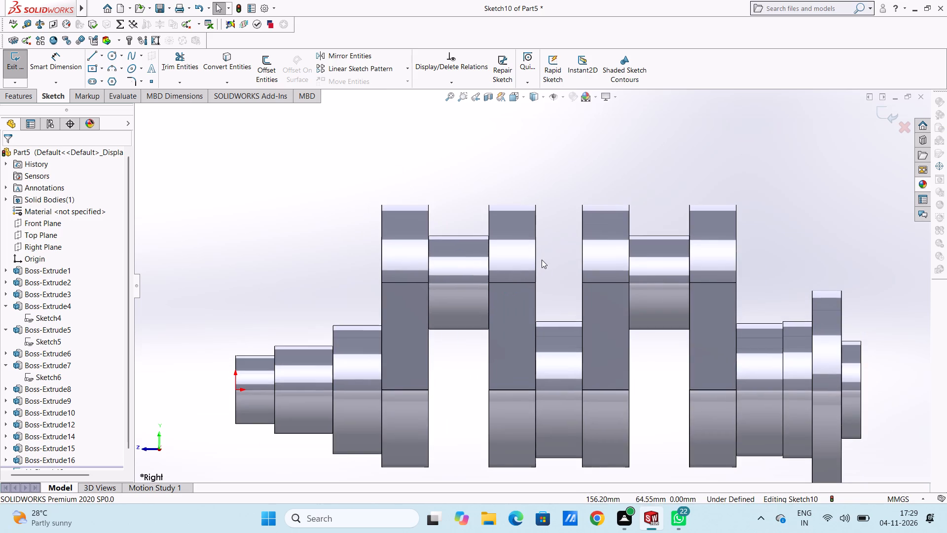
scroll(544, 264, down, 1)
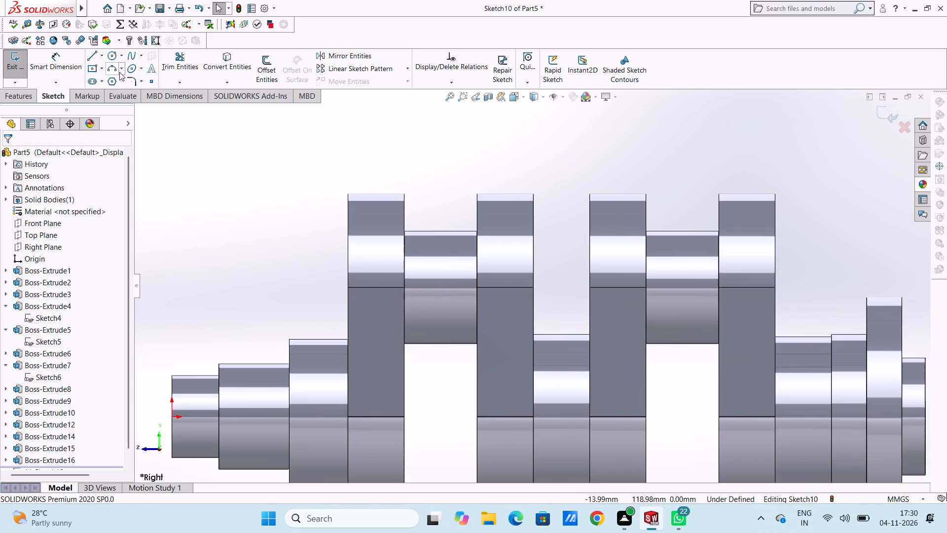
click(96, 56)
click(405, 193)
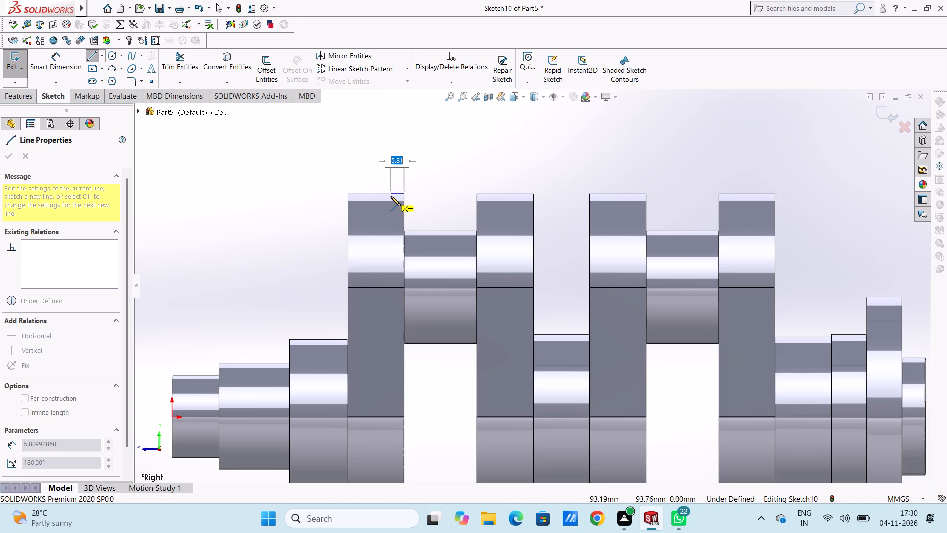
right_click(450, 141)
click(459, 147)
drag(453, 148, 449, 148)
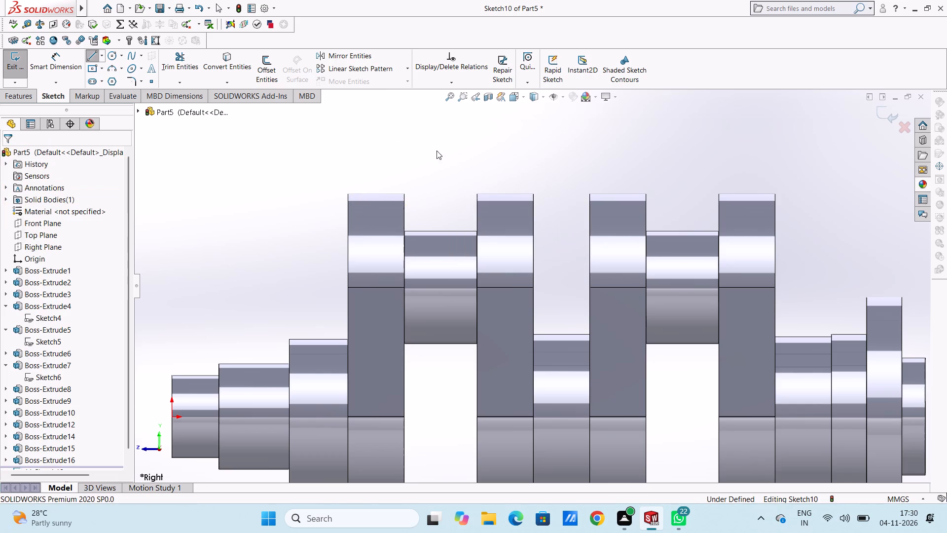
Sketch a closed right triangle about 20.7 mm wide and 17.6 mm tall at the first web's upper corner on the stepped-journal side.
click(89, 56)
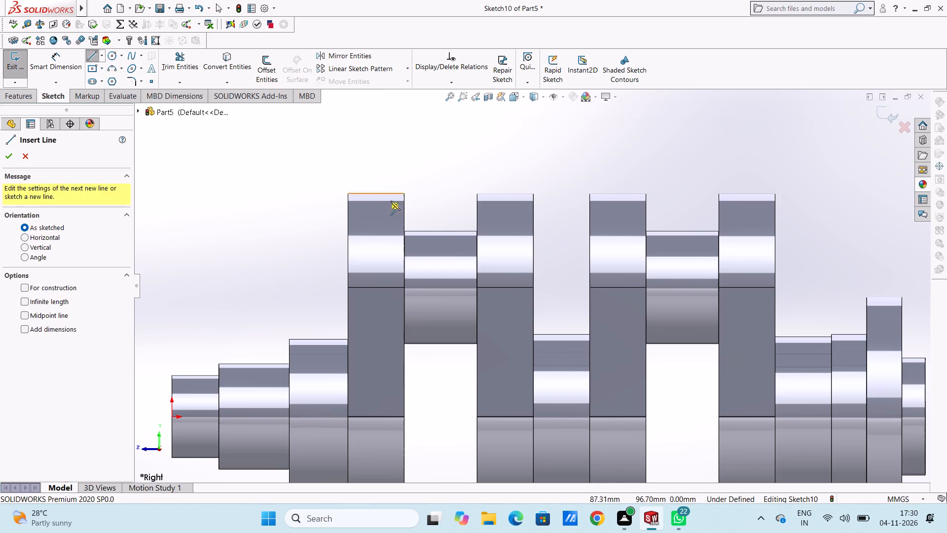
click(397, 193)
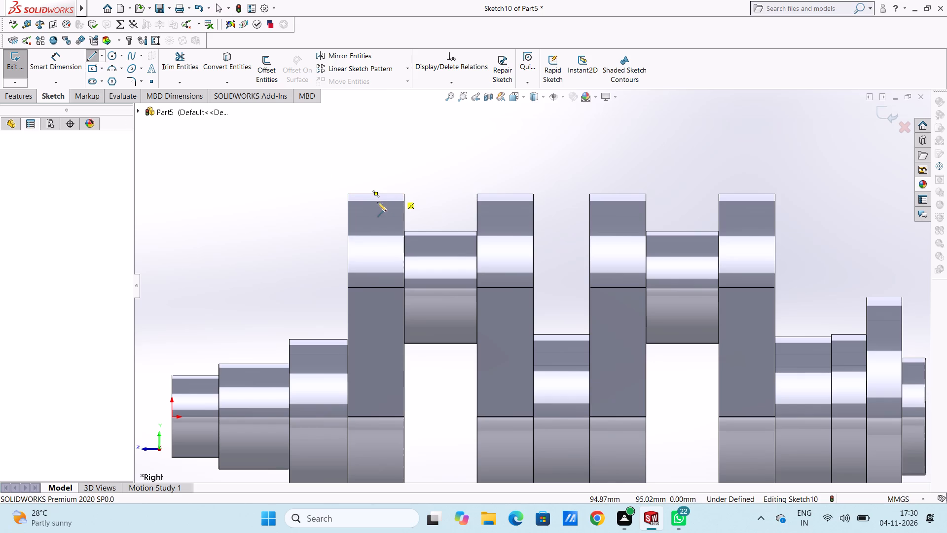
click(347, 235)
click(347, 195)
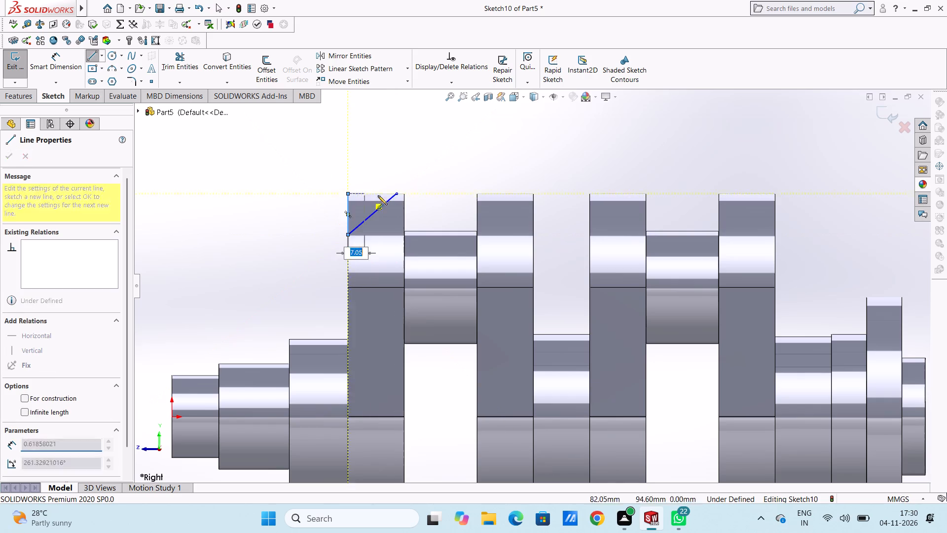
click(396, 194)
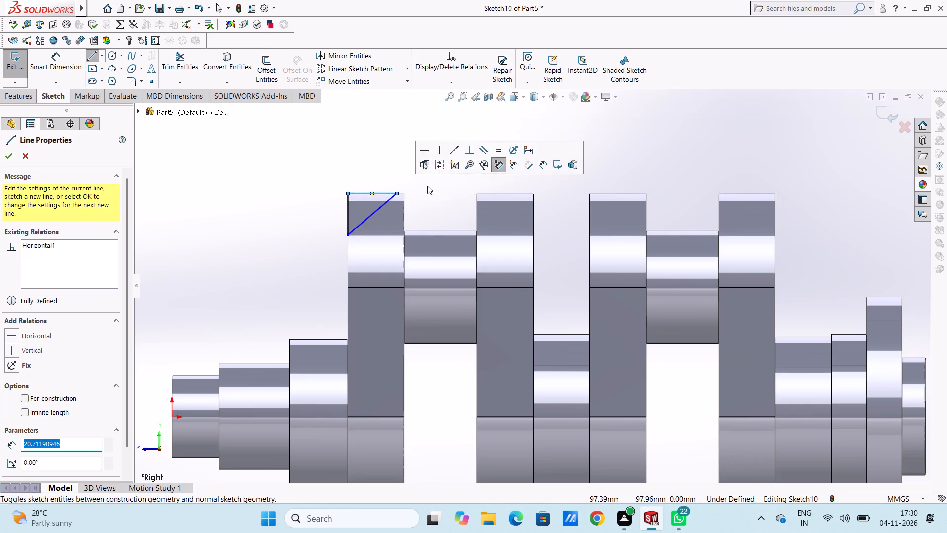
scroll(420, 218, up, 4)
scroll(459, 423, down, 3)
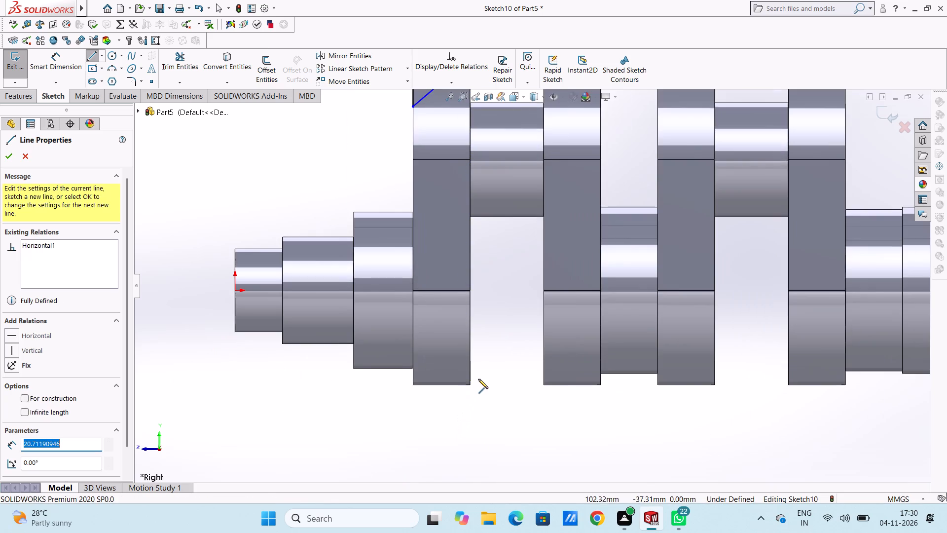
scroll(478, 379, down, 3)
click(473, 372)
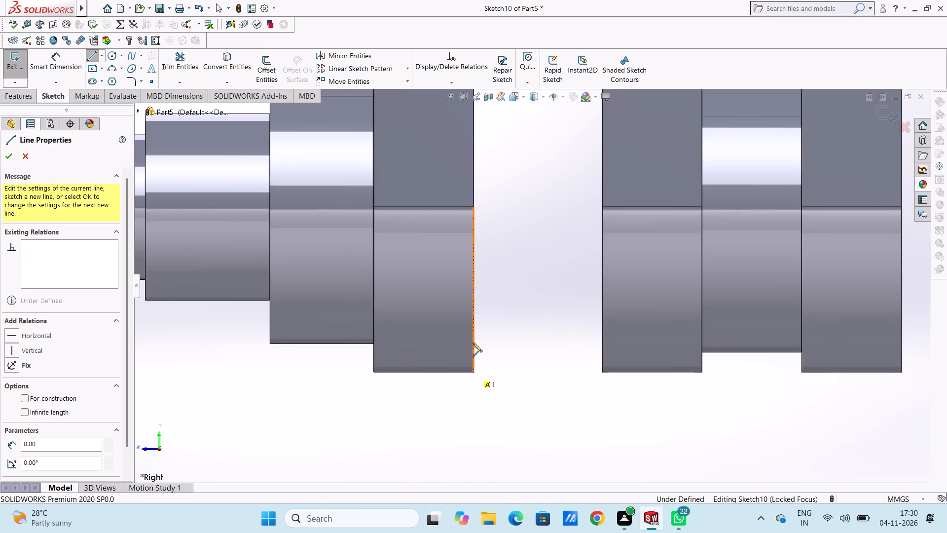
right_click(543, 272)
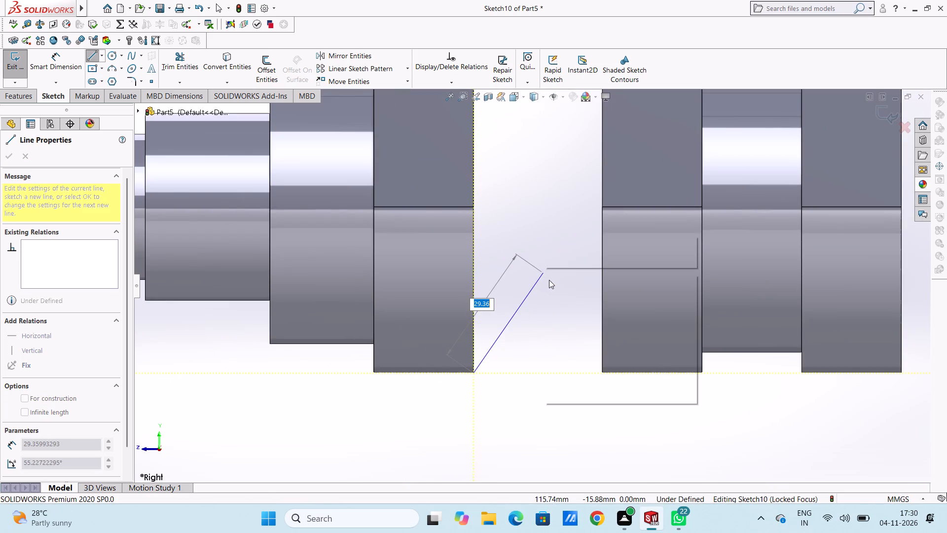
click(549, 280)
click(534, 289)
Sketch a closed 45° right triangle with legs about 13.4 mm at the first web's lower corner, on the side away from the stepped journals.
click(90, 58)
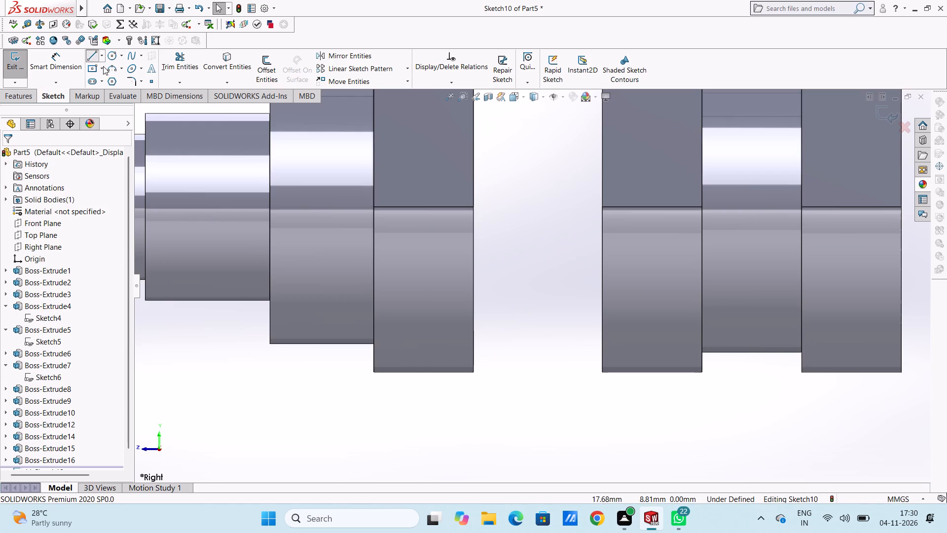
click(473, 373)
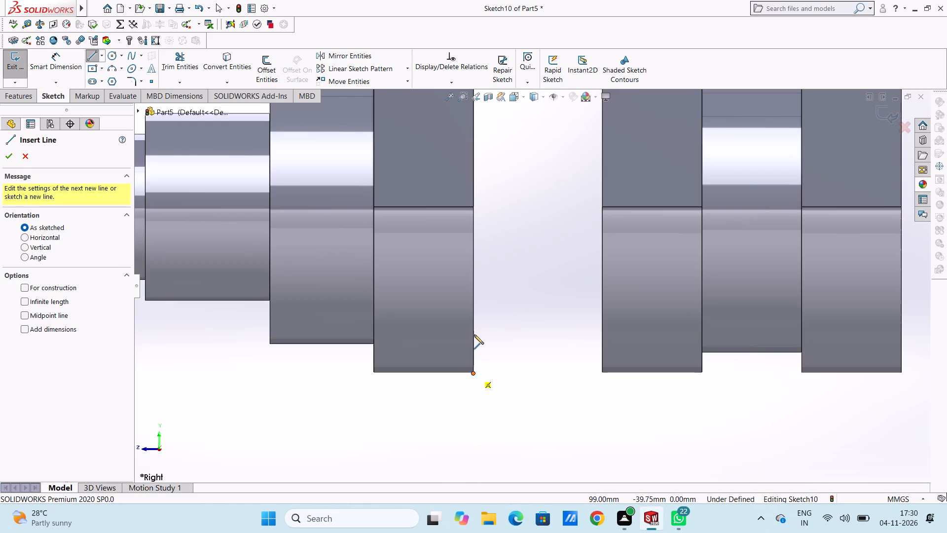
click(473, 317)
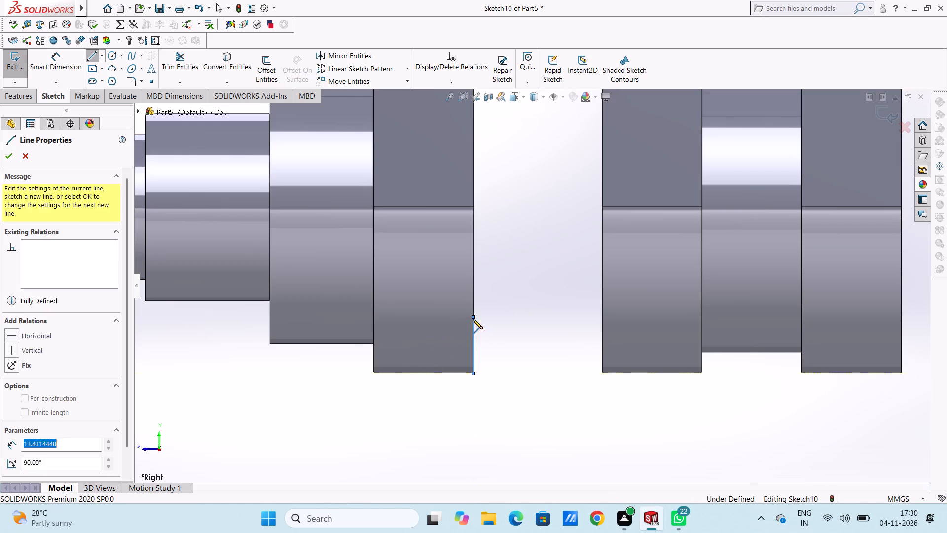
click(418, 373)
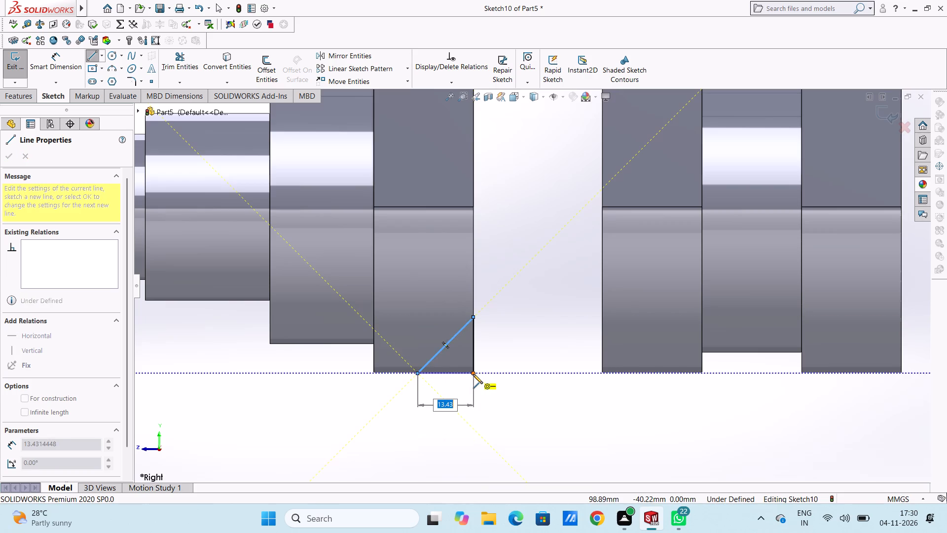
click(473, 374)
right_click(542, 256)
click(546, 262)
click(541, 271)
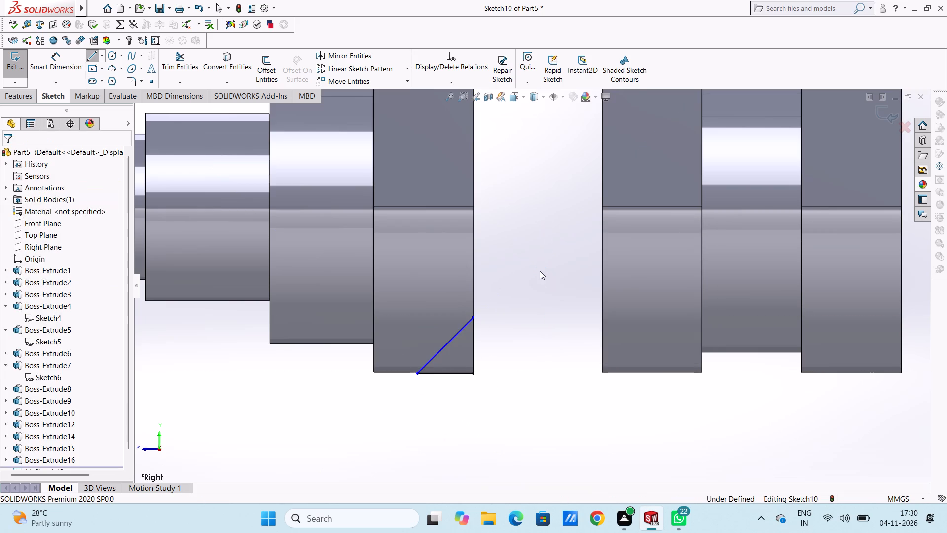
Dimension the triangle at the first web's upper corner with a 23 mm vertical leg and a 20 mm horizontal leg.
scroll(540, 271, up, 6)
scroll(519, 158, down, 2)
scroll(519, 158, up, 2)
scroll(551, 230, down, 1)
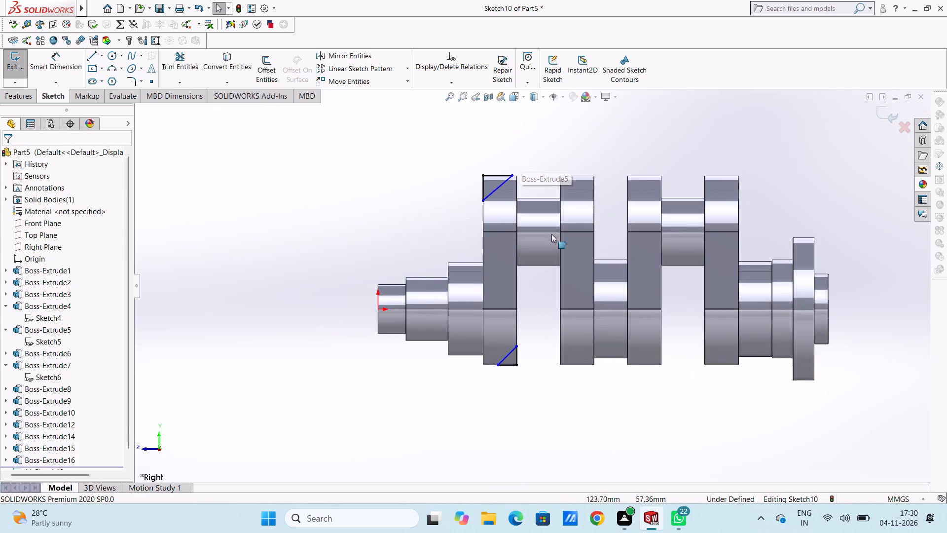
scroll(551, 234, down, 2)
click(62, 65)
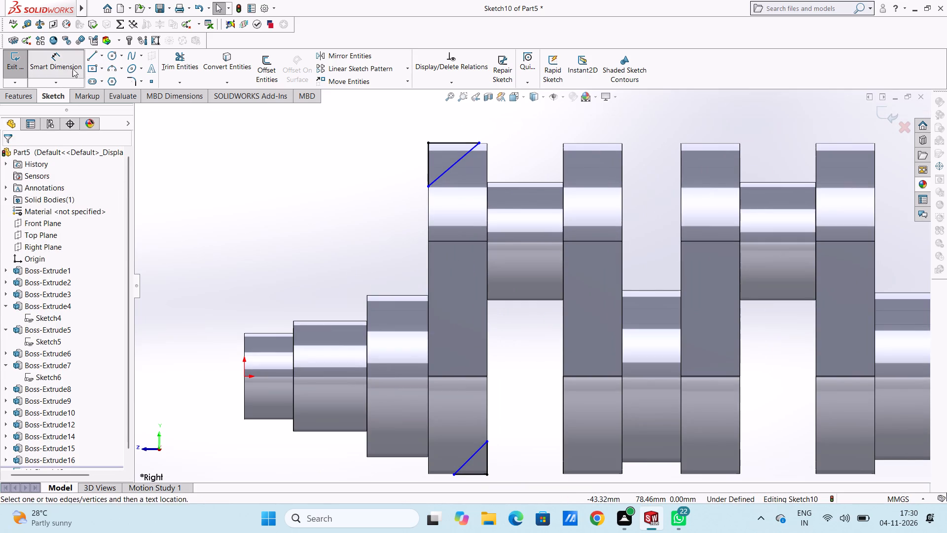
click(428, 161)
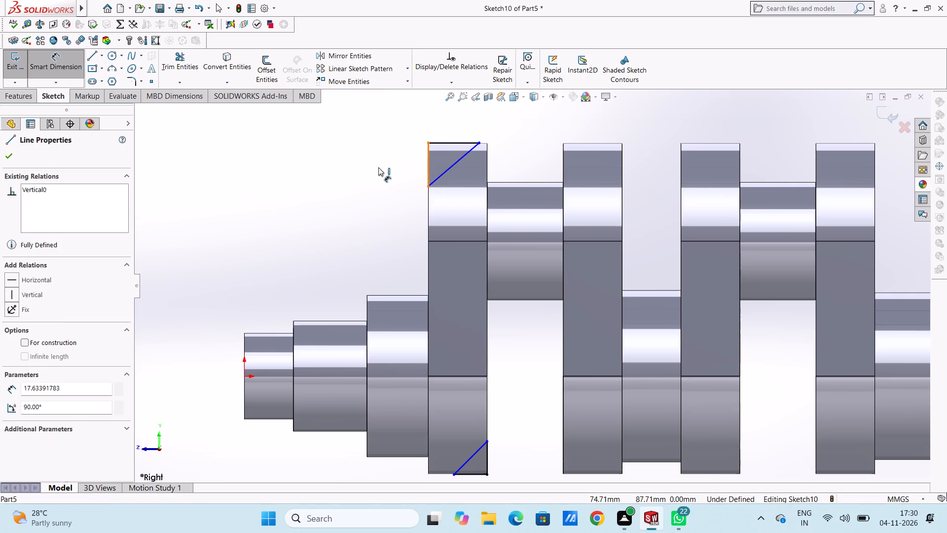
click(303, 175)
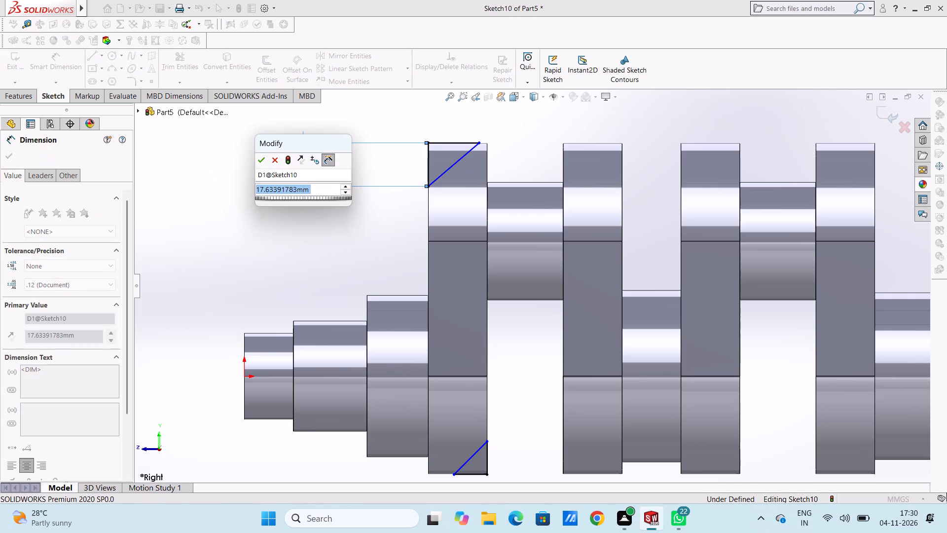
text(23)
key(Return)
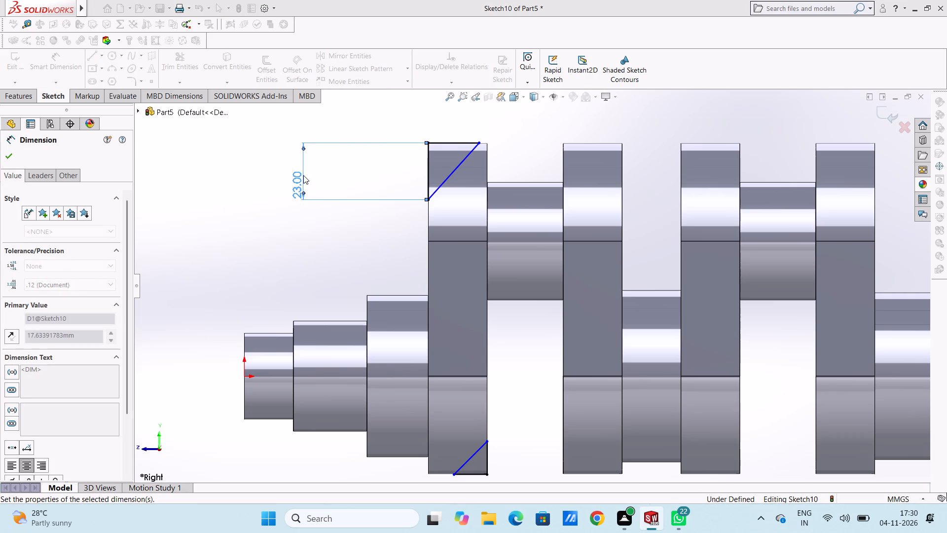
click(260, 176)
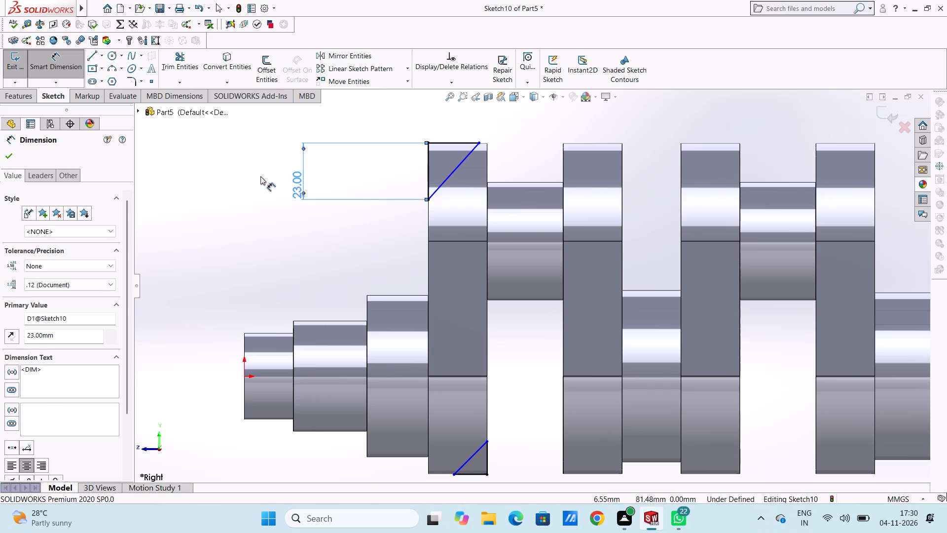
scroll(463, 164, up, 3)
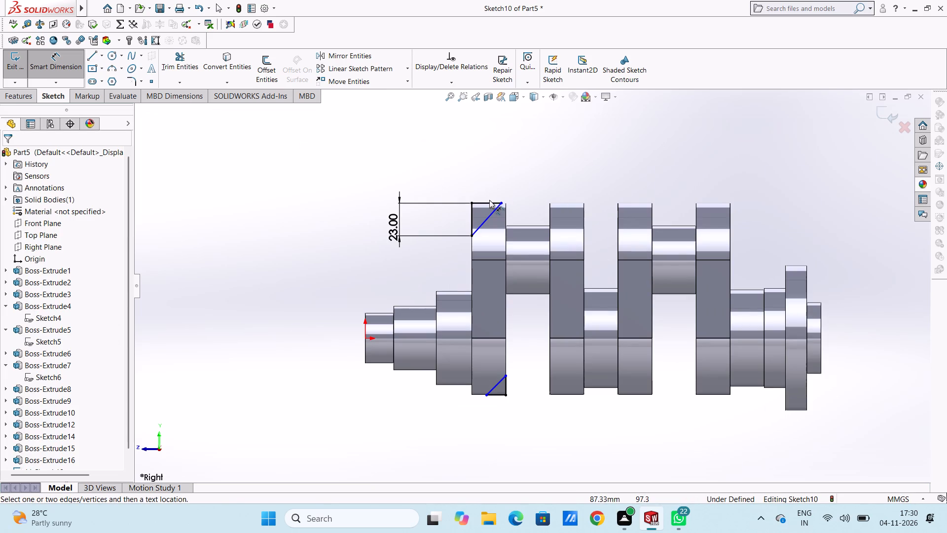
click(489, 203)
click(542, 146)
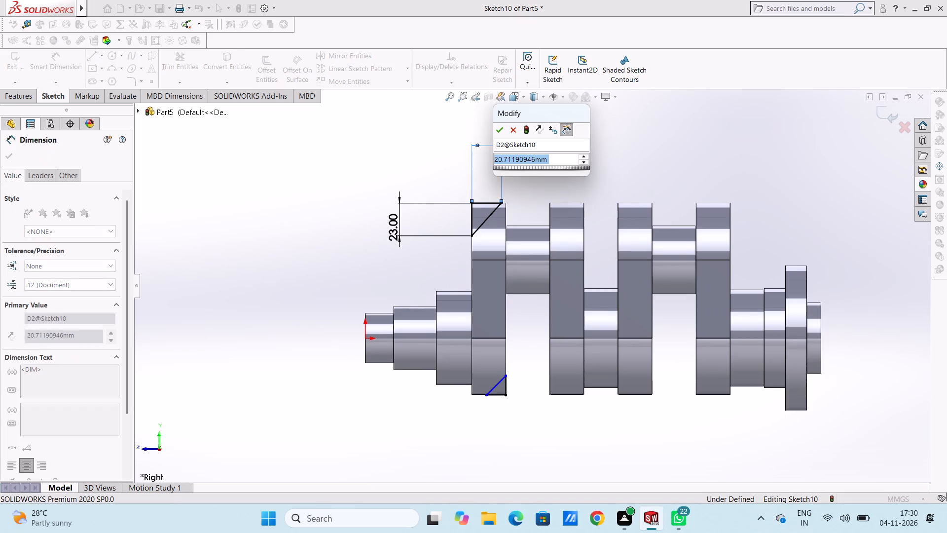
text(20)
key(Return)
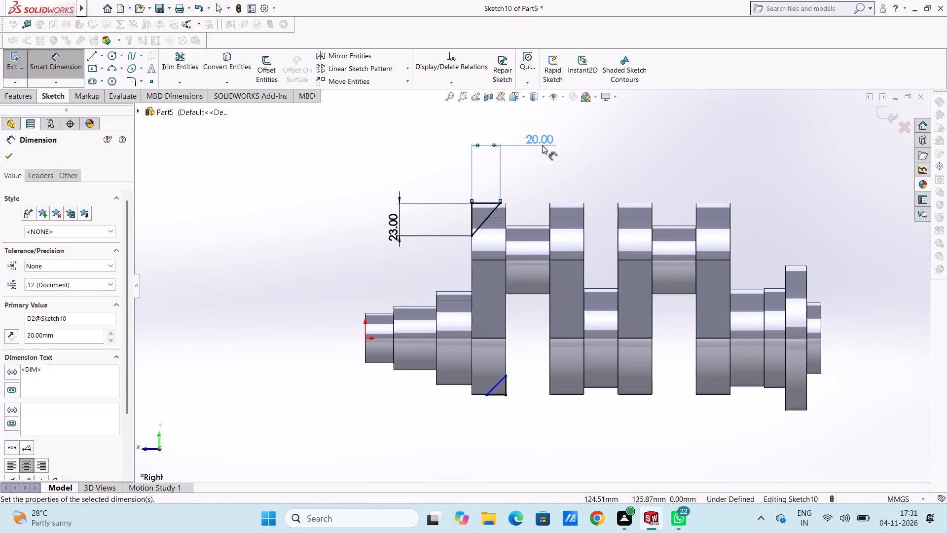
click(443, 189)
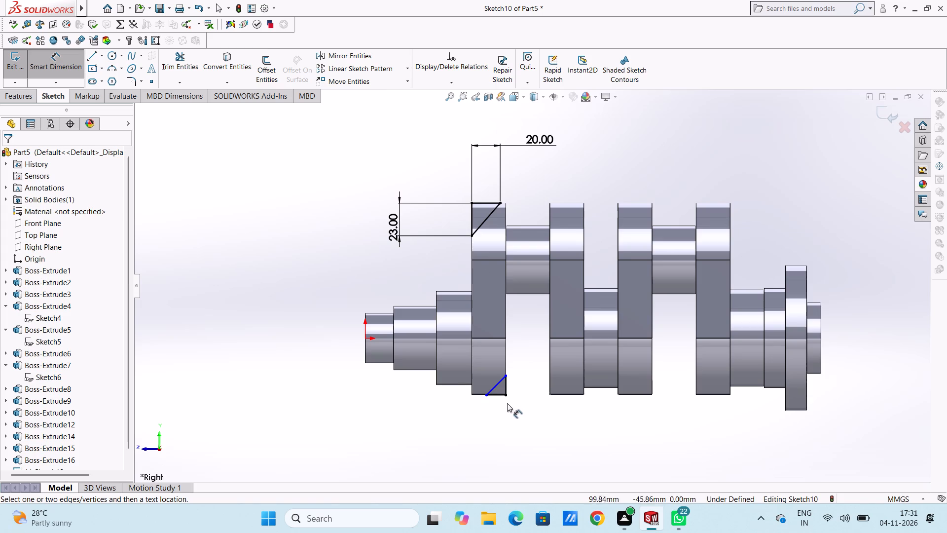
Dimension the triangle at the first web's lower corner with a 20 mm horizontal leg and a 23 mm vertical leg.
click(497, 396)
click(579, 446)
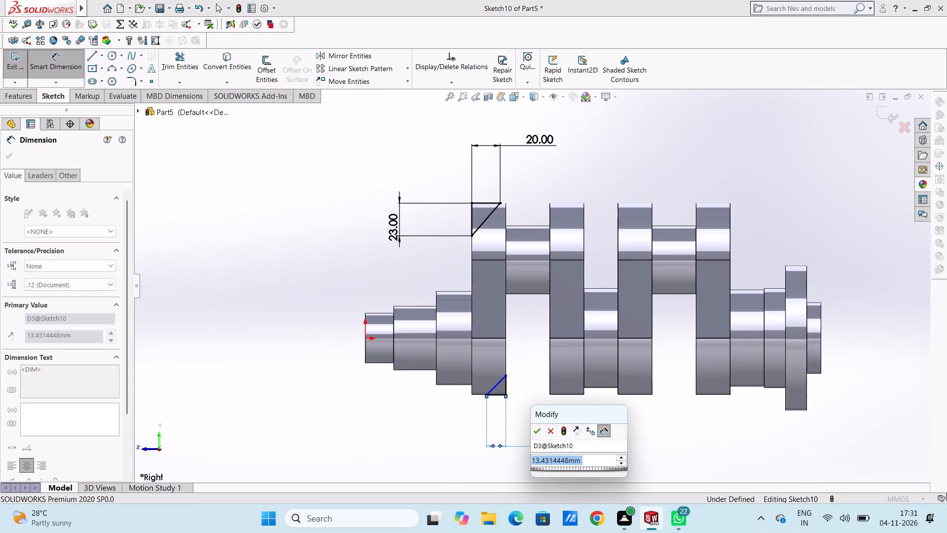
text(20)
key(Return)
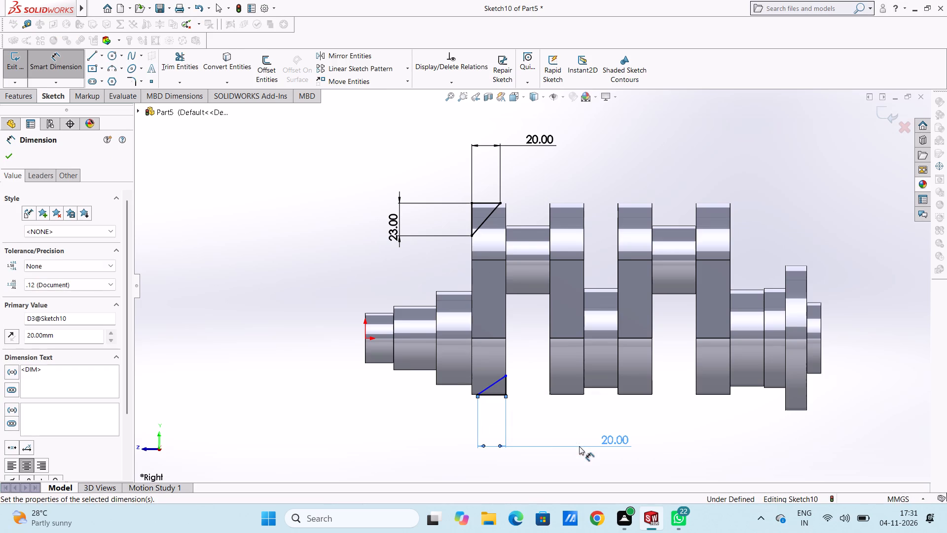
click(364, 429)
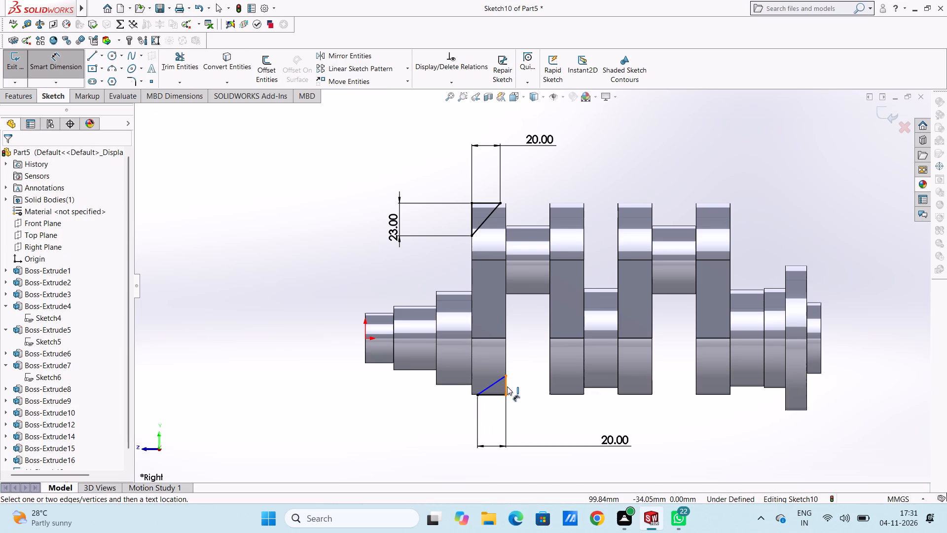
click(511, 387)
click(507, 384)
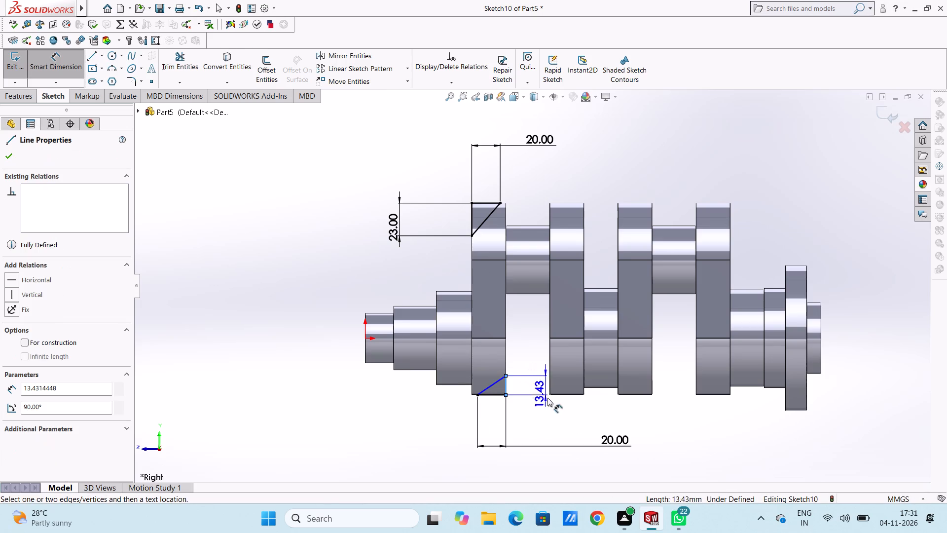
click(535, 429)
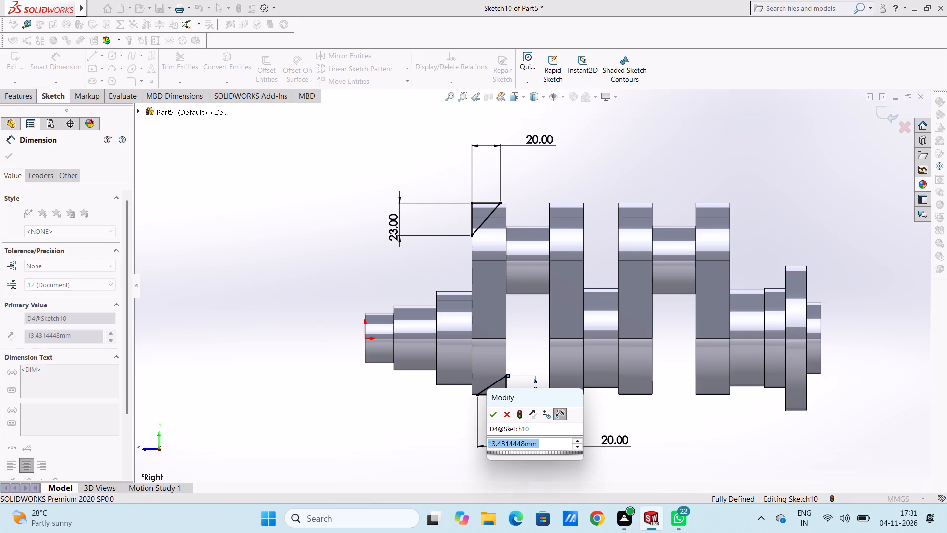
text(23)
key(Return)
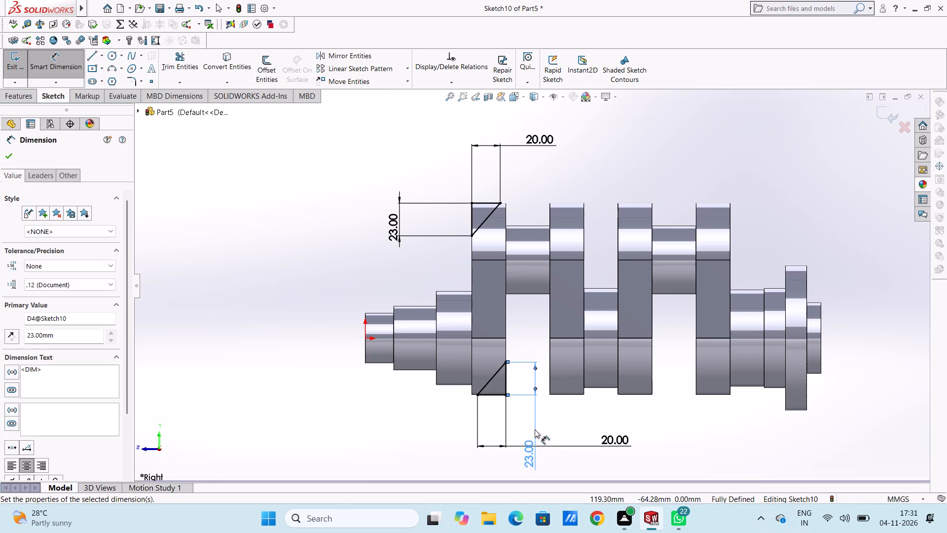
click(383, 261)
scroll(650, 278, up, 2)
scroll(655, 286, down, 1)
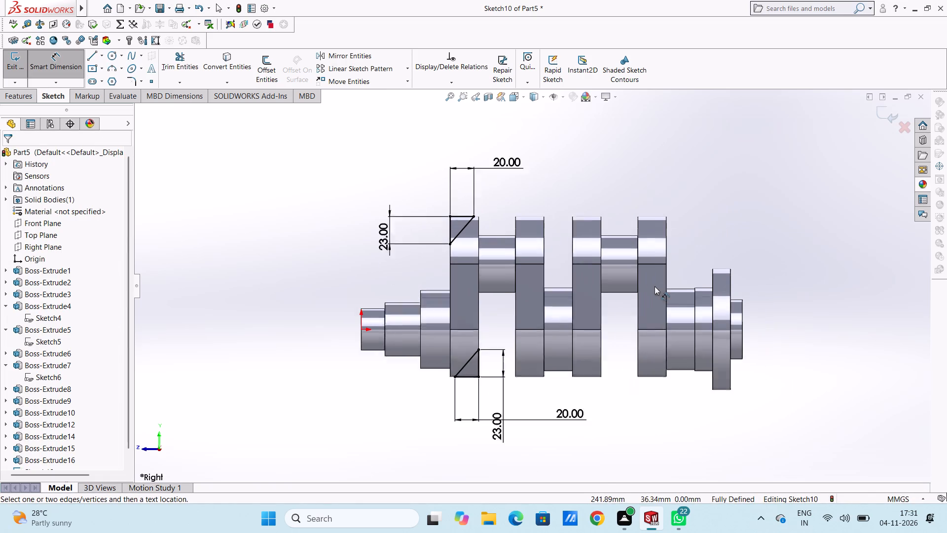
scroll(655, 286, down, 1)
click(58, 58)
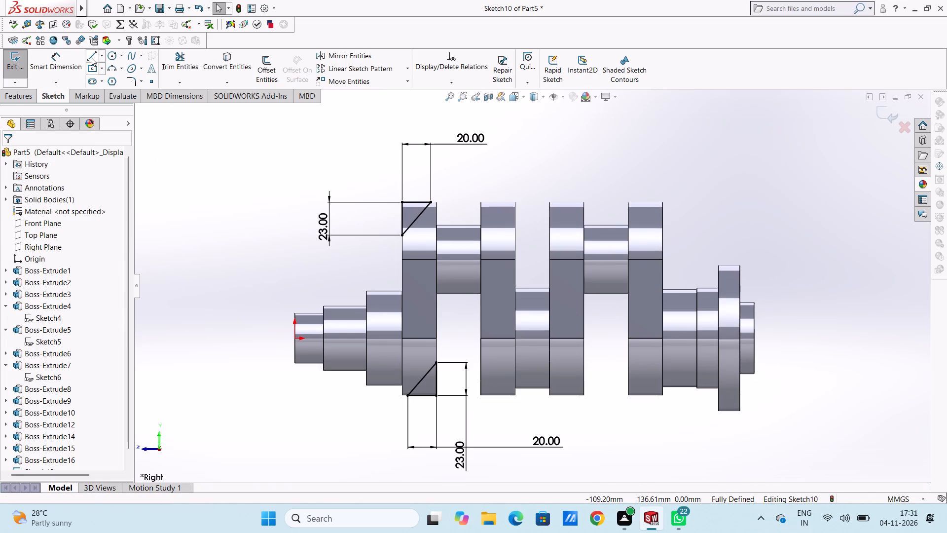
Sketch a closed 45° right triangle with legs about 19 mm at the second web's upper corner, on the side facing the stepped journals.
click(91, 57)
scroll(503, 224, down, 2)
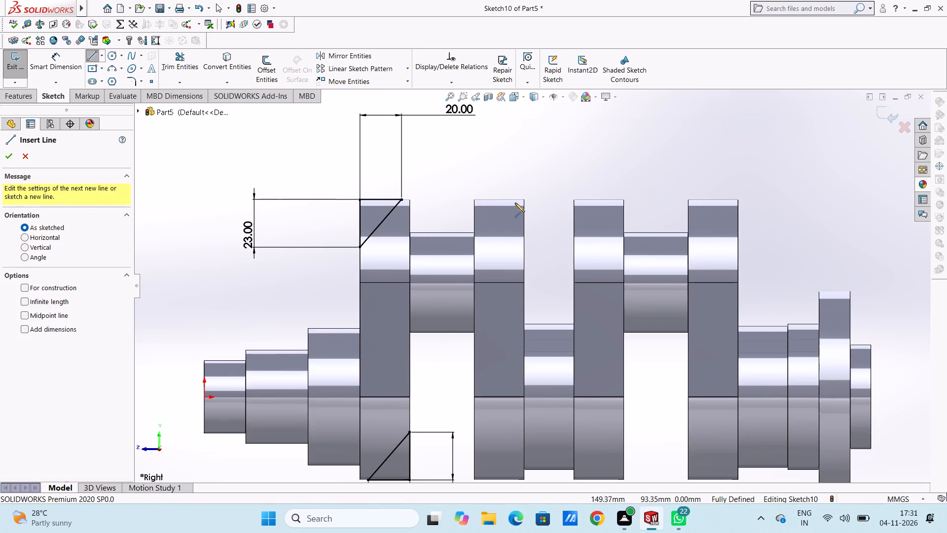
click(514, 200)
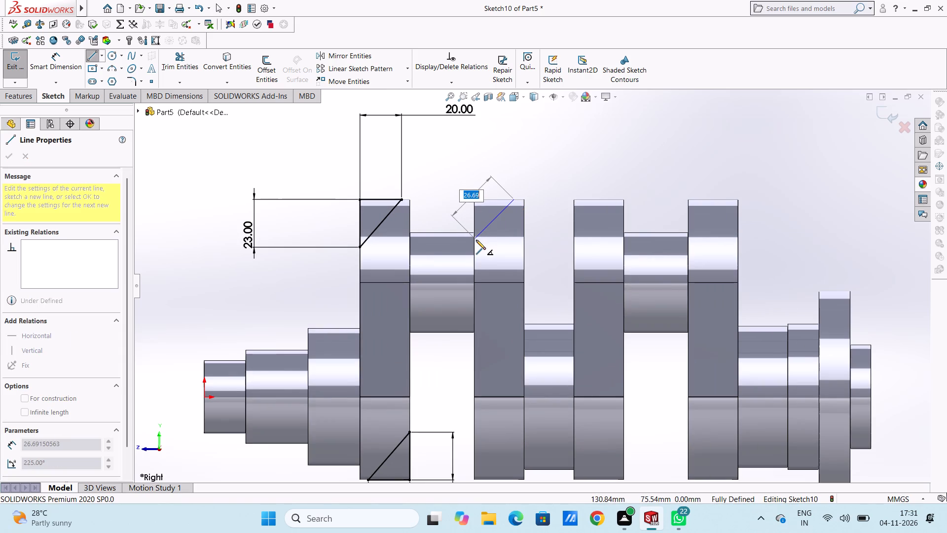
click(473, 240)
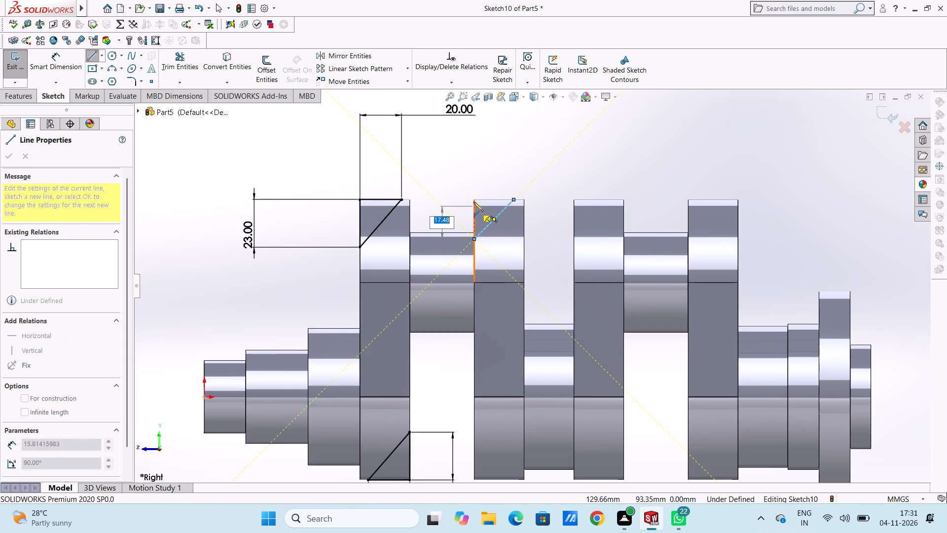
click(474, 200)
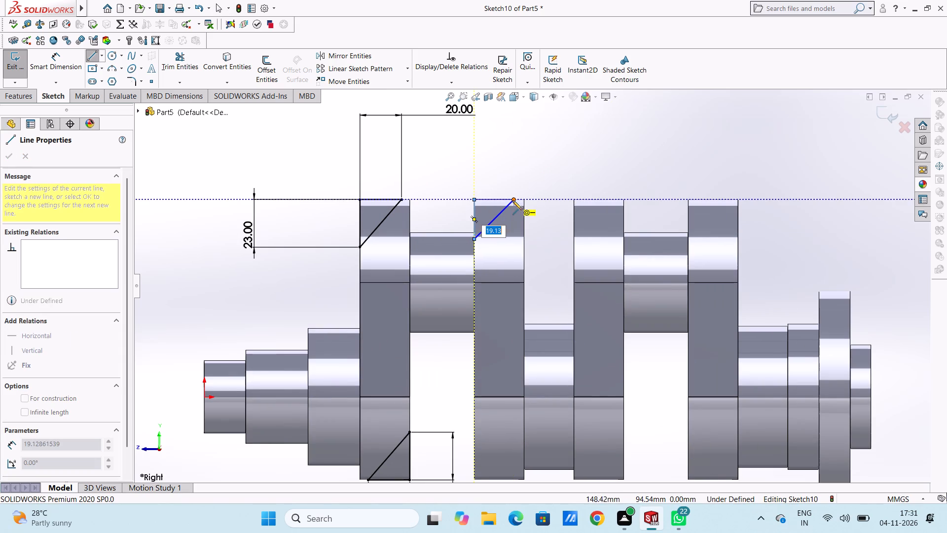
click(512, 200)
Sketch a closed right triangle about 18 mm wide and 13.5 mm tall at the second web's lower corner, away from the stepped journals.
scroll(538, 246, up, 3)
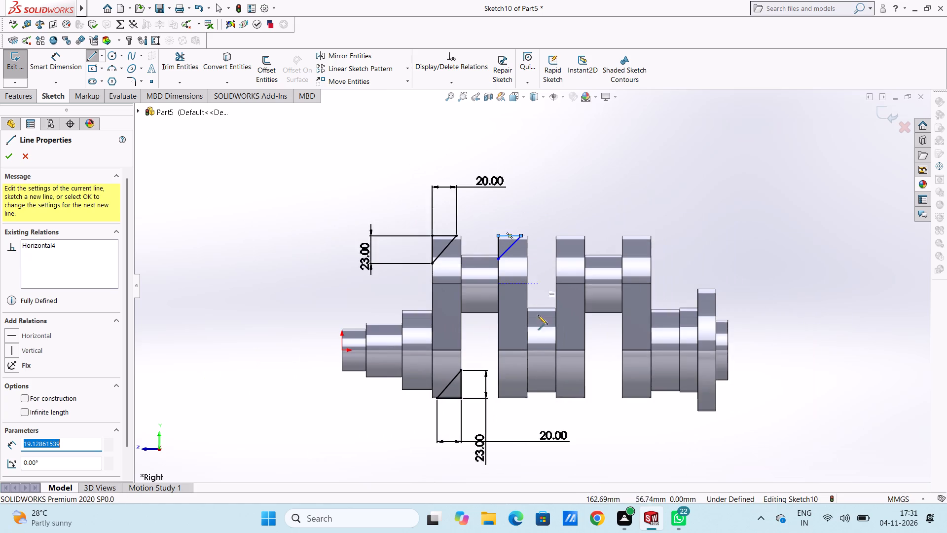
scroll(543, 411, down, 5)
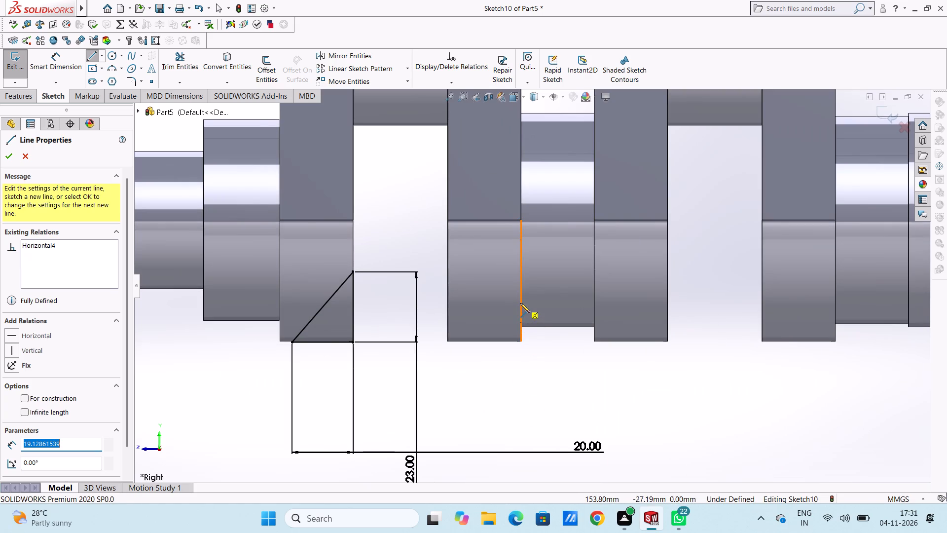
click(520, 301)
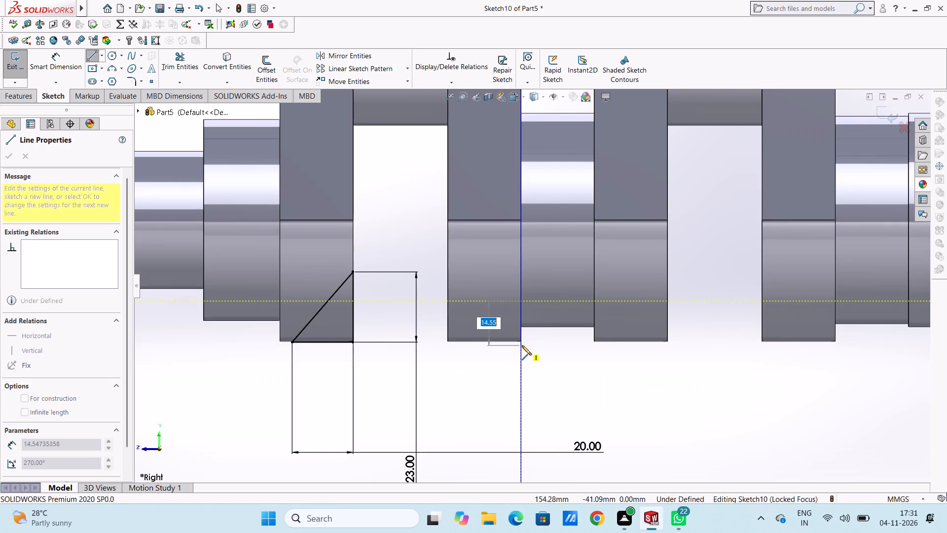
click(520, 343)
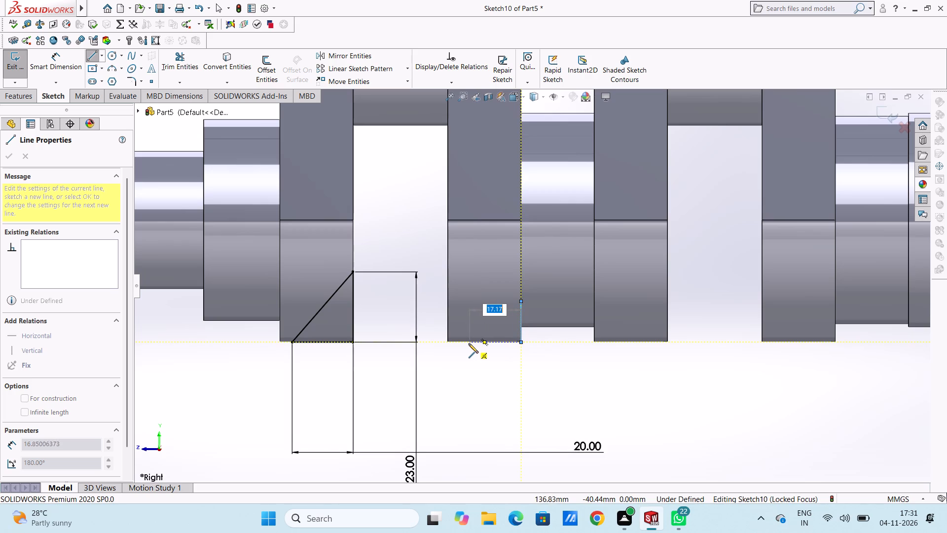
click(466, 343)
click(523, 301)
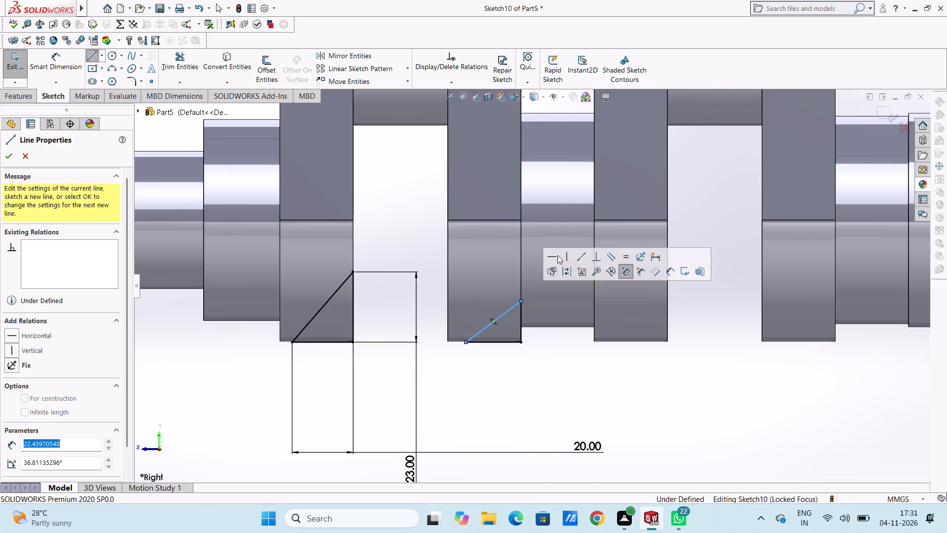
Sketch a closed right triangle about 19.3 mm wide and 16 mm tall at the third web's upper corner, facing the stepped journals.
scroll(560, 246, up, 4)
scroll(576, 158, up, 3)
scroll(565, 189, down, 5)
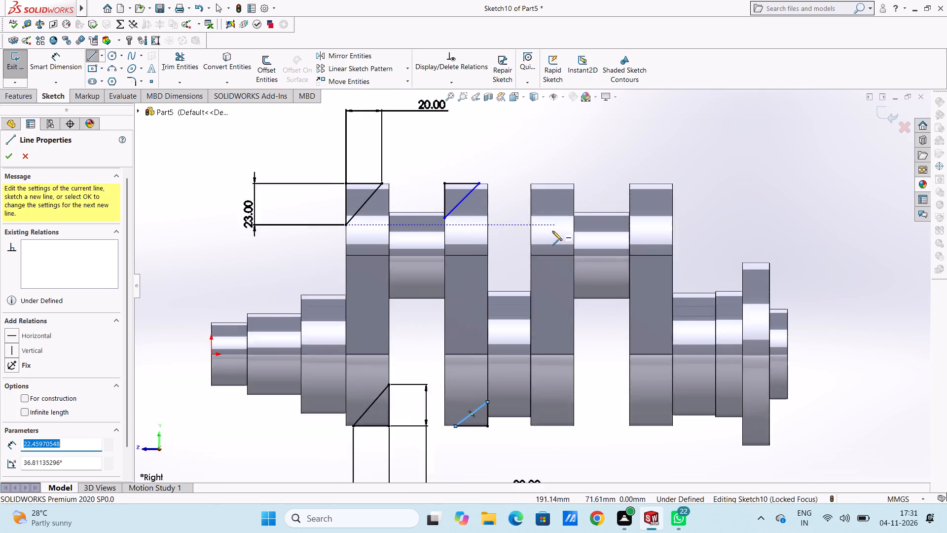
click(523, 212)
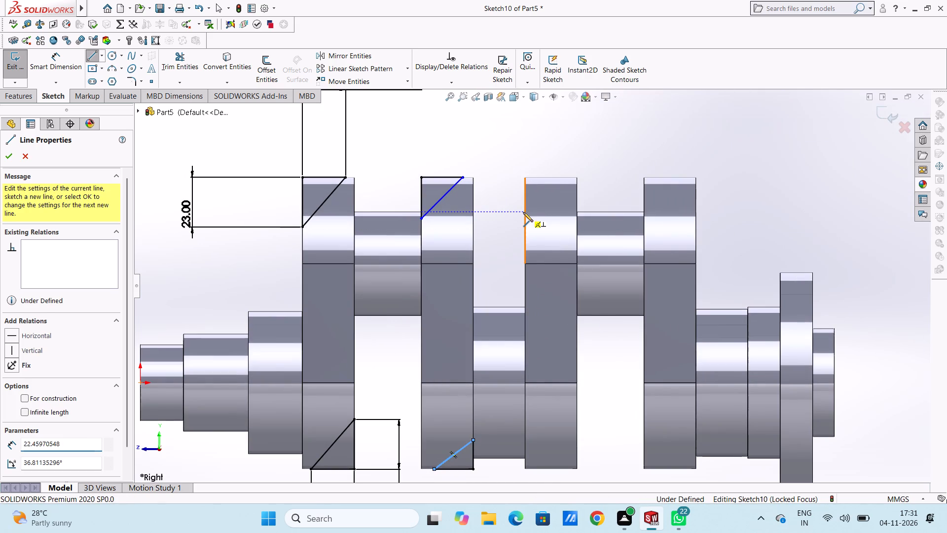
click(525, 177)
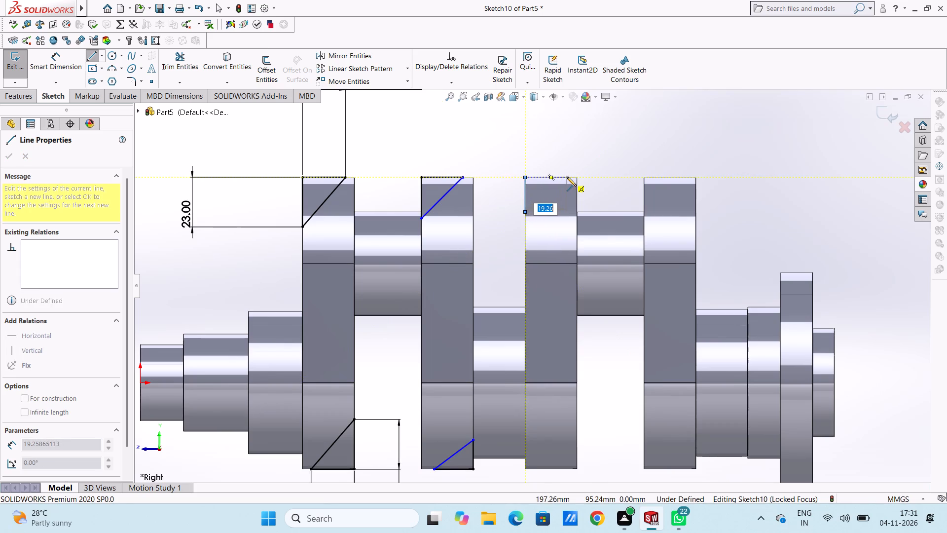
click(567, 177)
click(526, 214)
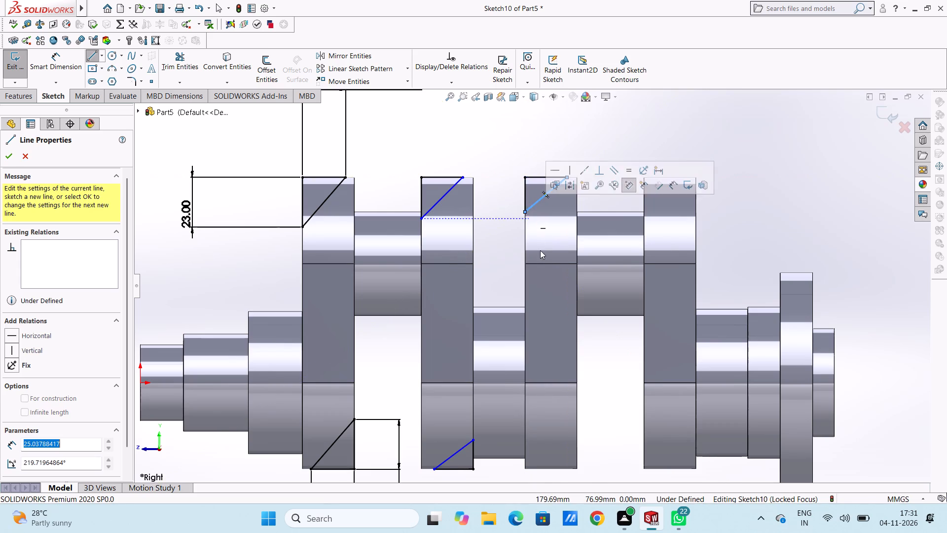
Sketch a closed right triangle about 12 mm wide and 13.5 mm tall at the third web's lower corner, away from the stepped journals.
scroll(546, 263, up, 4)
scroll(546, 397, down, 5)
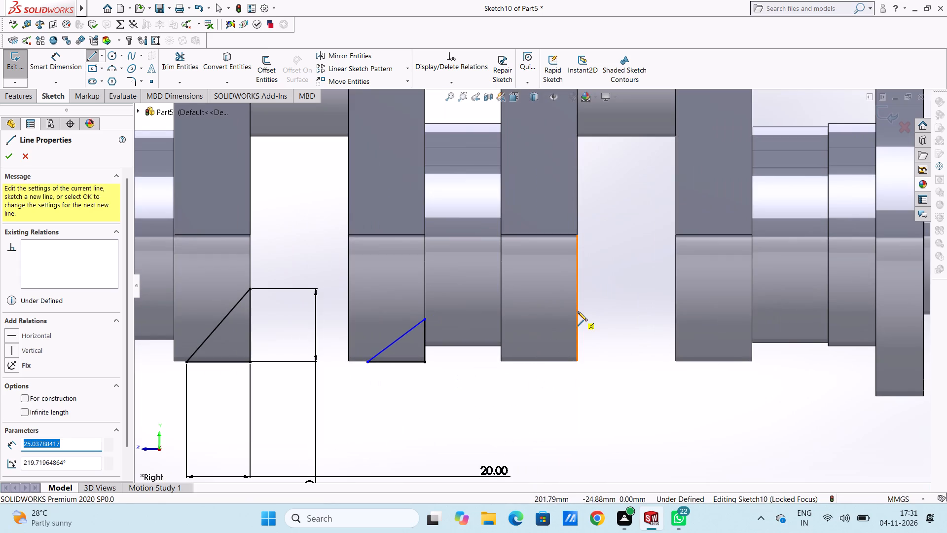
click(578, 362)
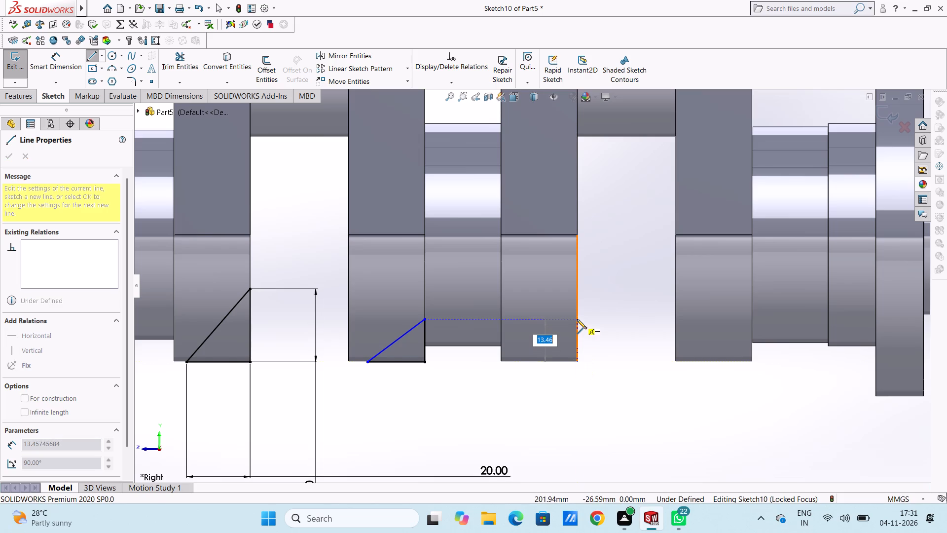
click(577, 319)
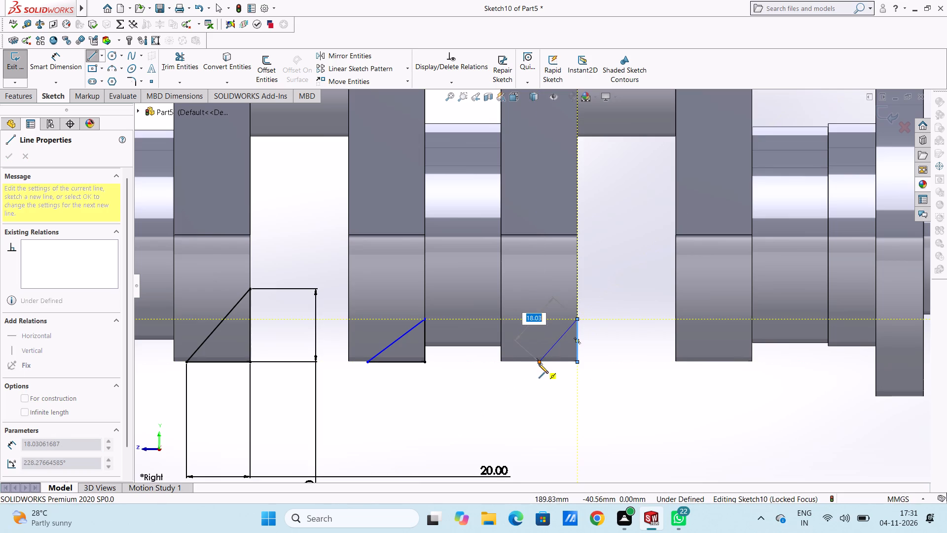
click(539, 364)
click(577, 362)
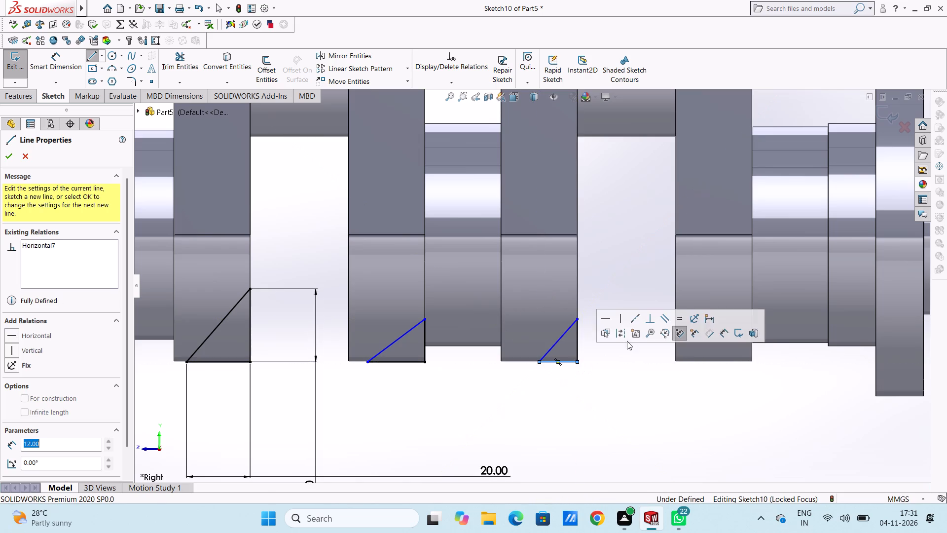
Sketch a closed right triangle about 19 mm wide and 25 mm tall at the fourth web's upper corner, facing the flange.
scroll(627, 337, up, 4)
scroll(656, 252, up, 3)
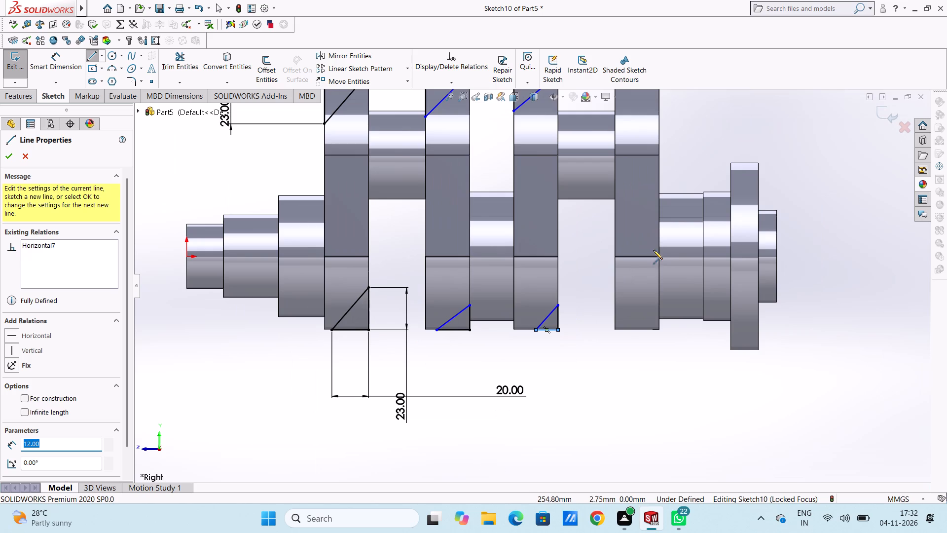
scroll(643, 238, up, 3)
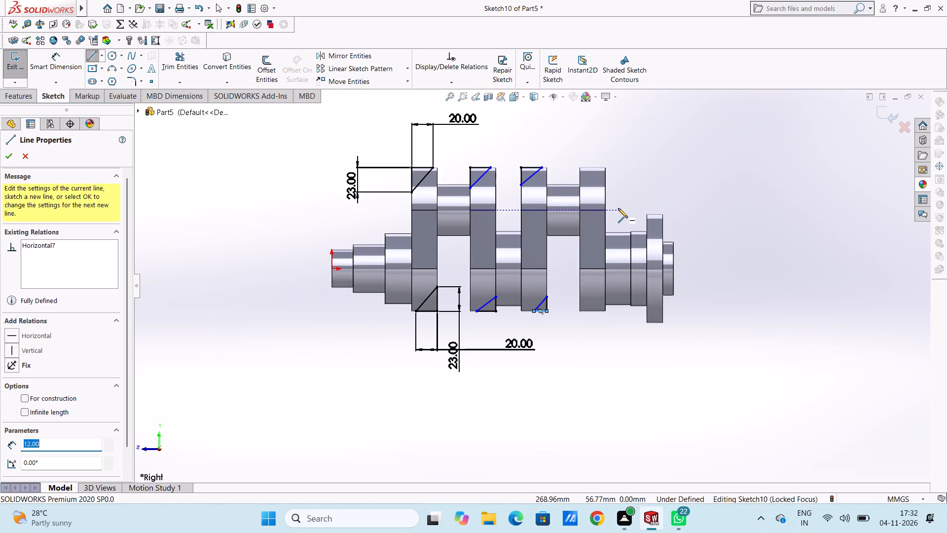
scroll(618, 208, down, 3)
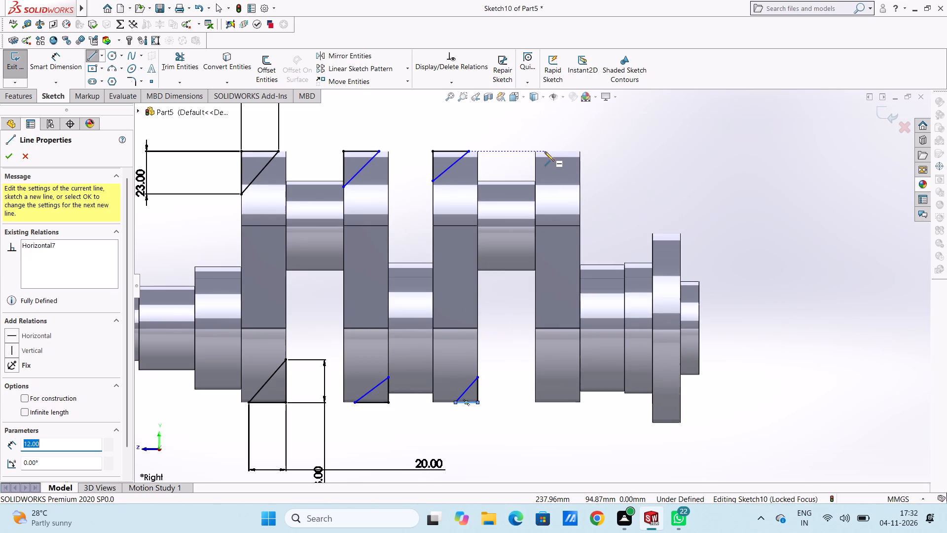
click(545, 152)
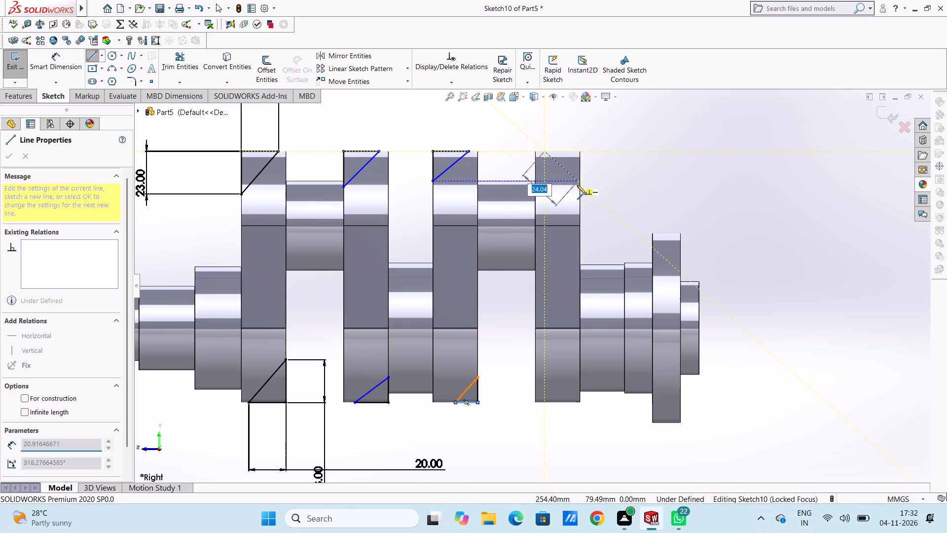
click(580, 197)
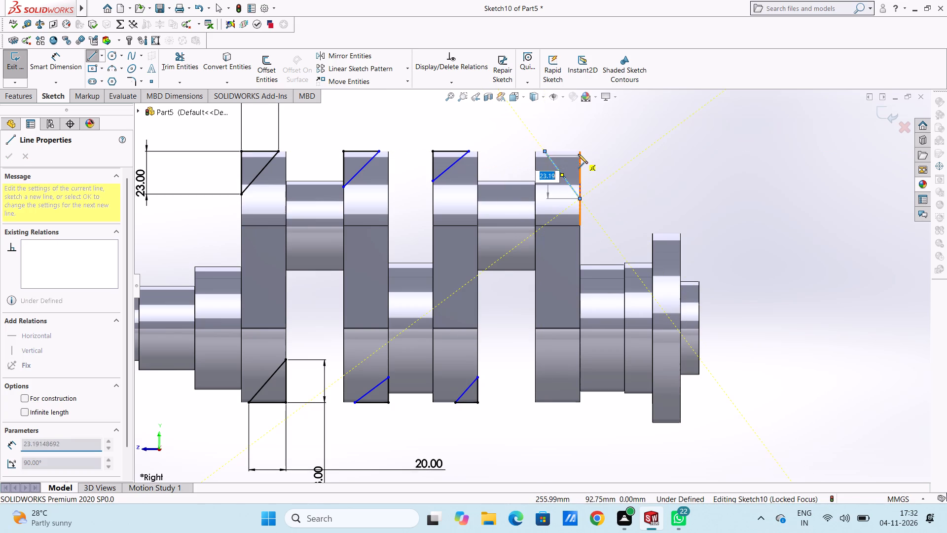
click(580, 152)
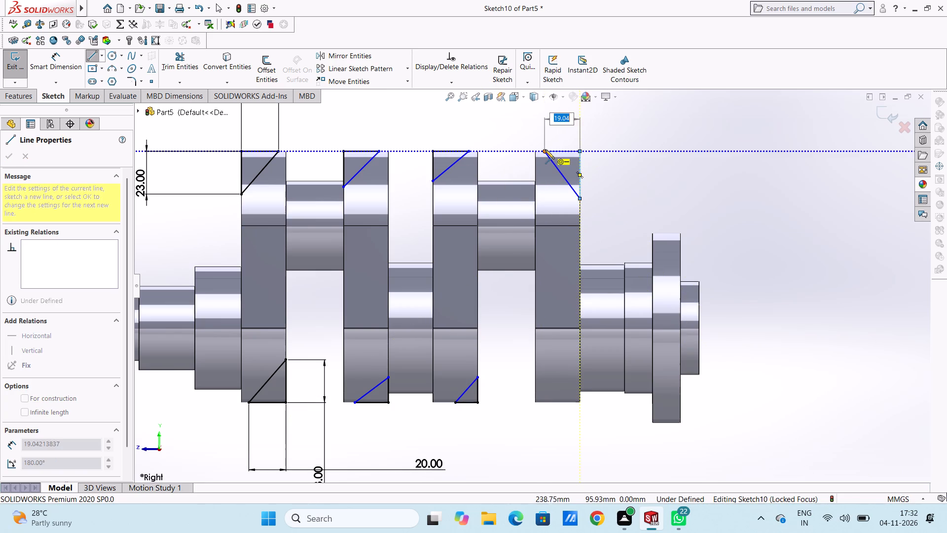
click(545, 150)
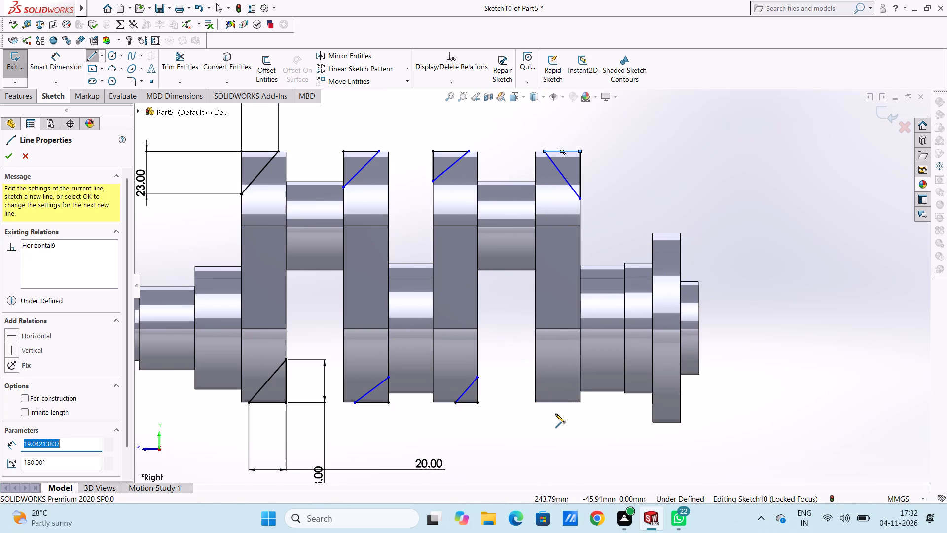
Sketch a closed right triangle about 16.4 mm wide and 20 mm tall at the fourth web's lower corner, facing the stepped journals.
click(535, 367)
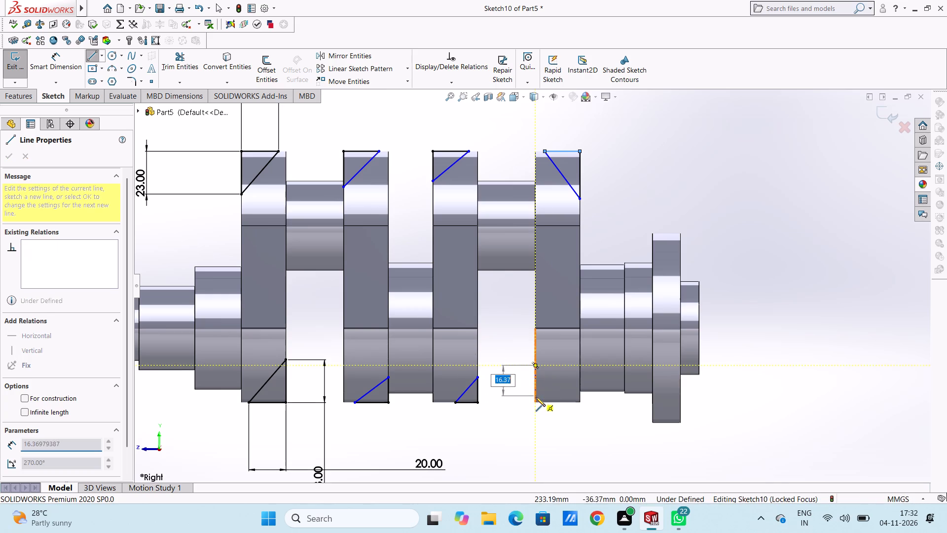
click(535, 403)
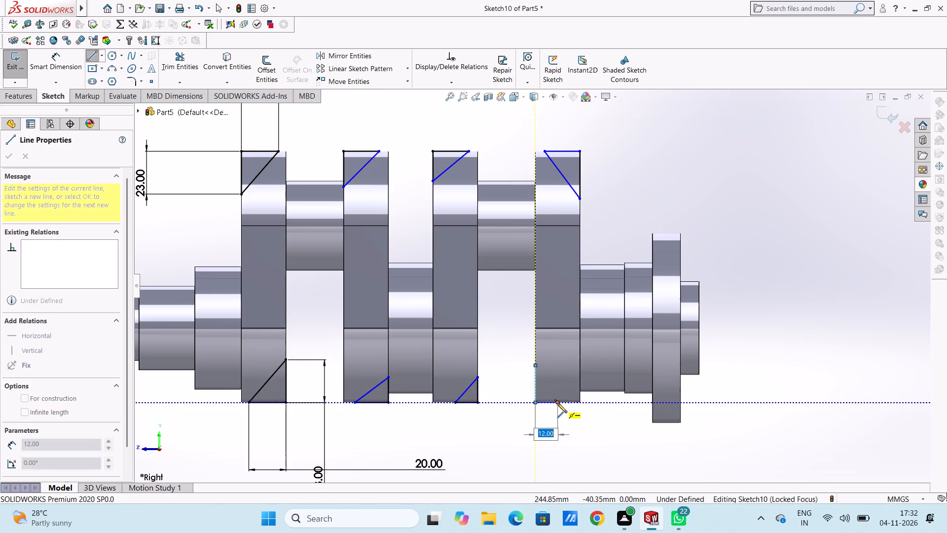
click(566, 404)
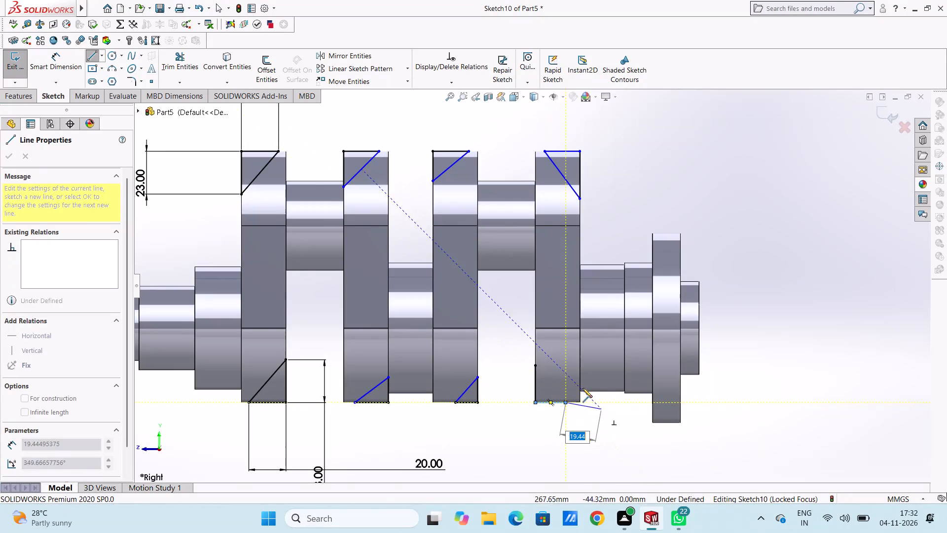
click(537, 364)
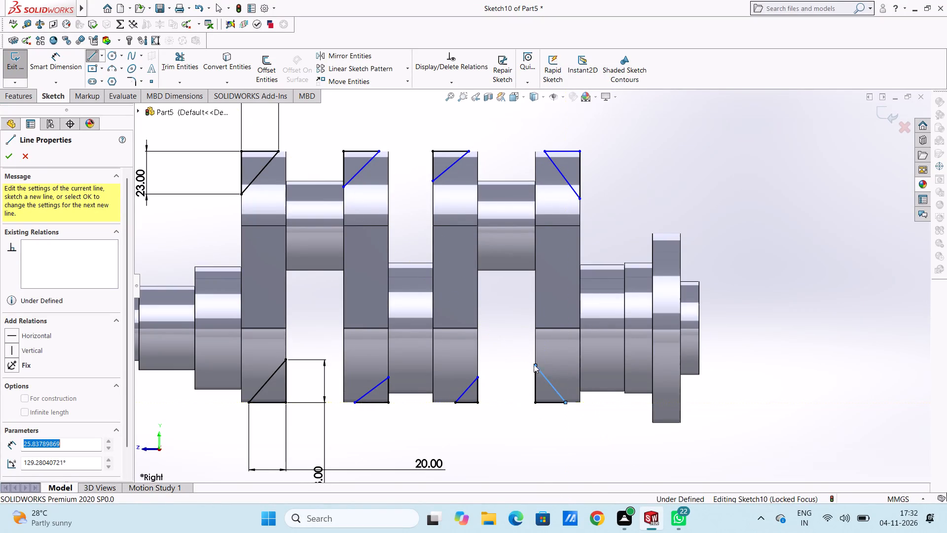
scroll(521, 409, up, 3)
right_click(209, 337)
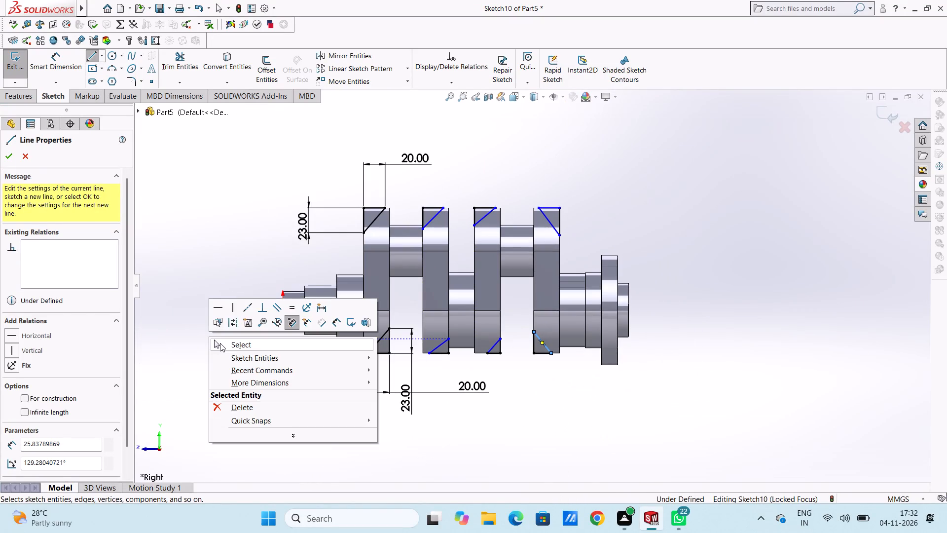
double_click(220, 343)
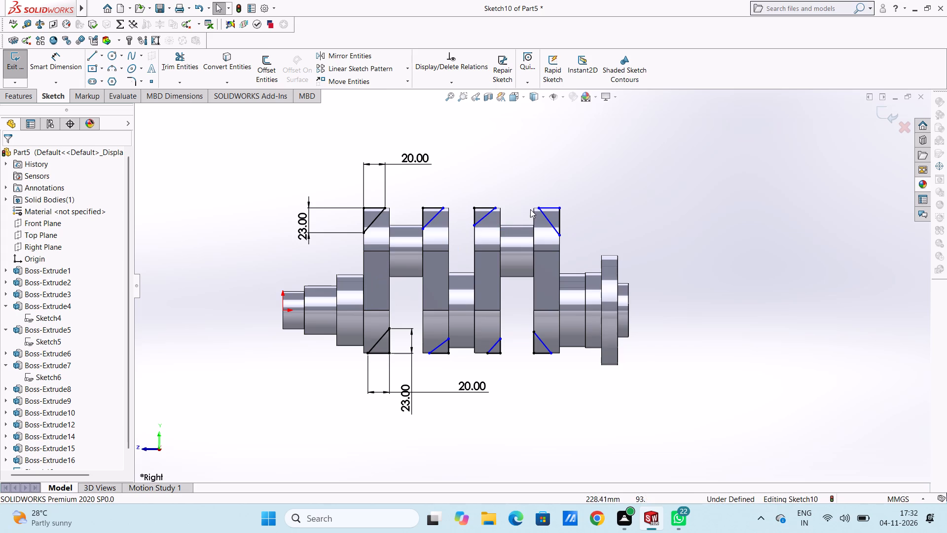
Delete both triangles on the second web, at its upper and lower corners.
scroll(520, 218, down, 3)
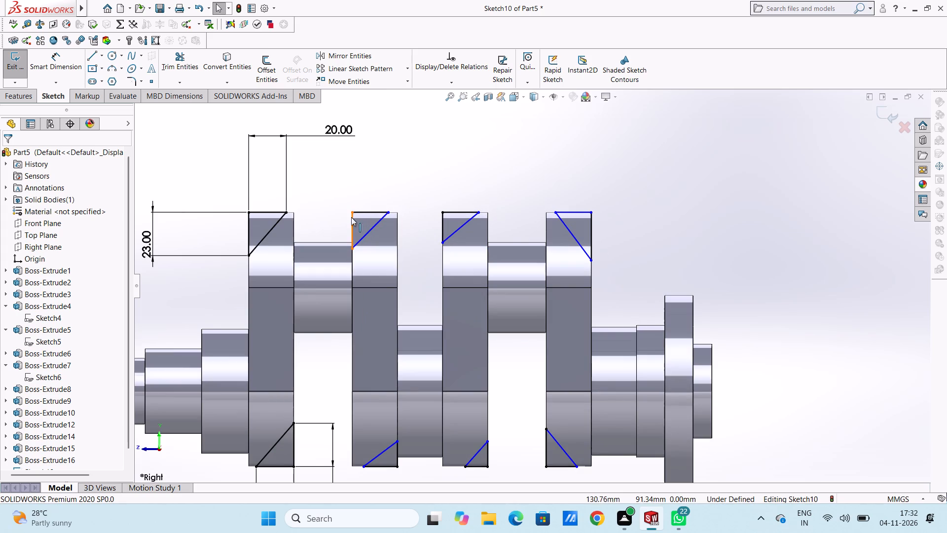
drag(331, 190, 397, 258)
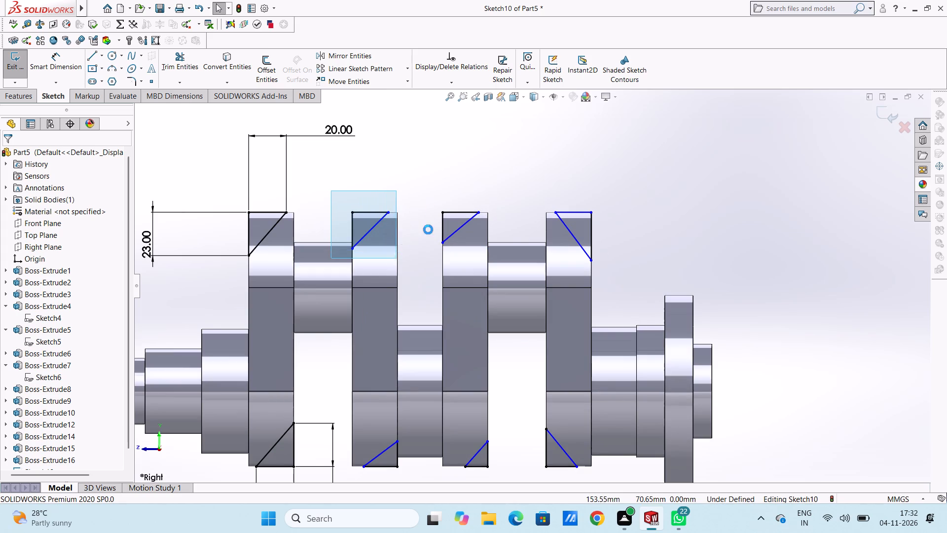
right_click(395, 165)
click(411, 298)
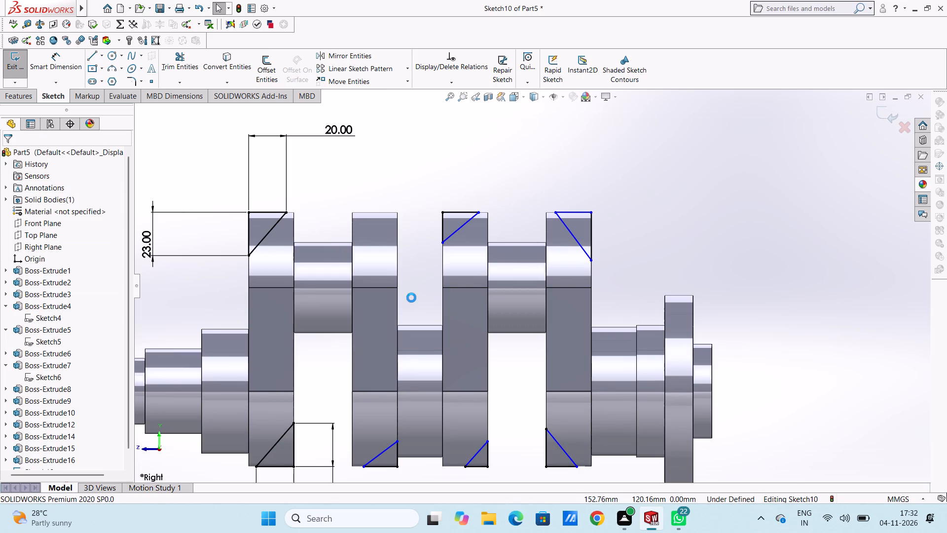
scroll(419, 269, up, 4)
scroll(489, 379, down, 5)
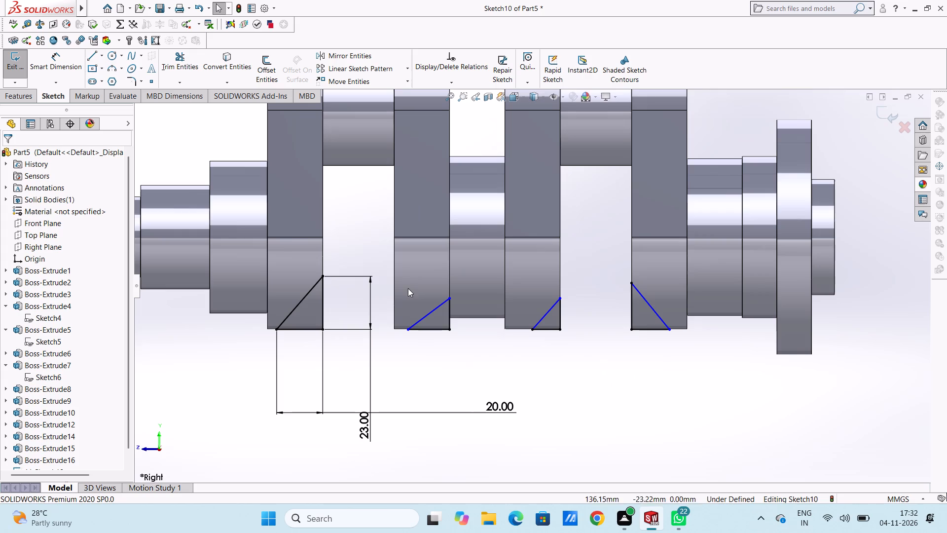
drag(387, 265, 465, 338)
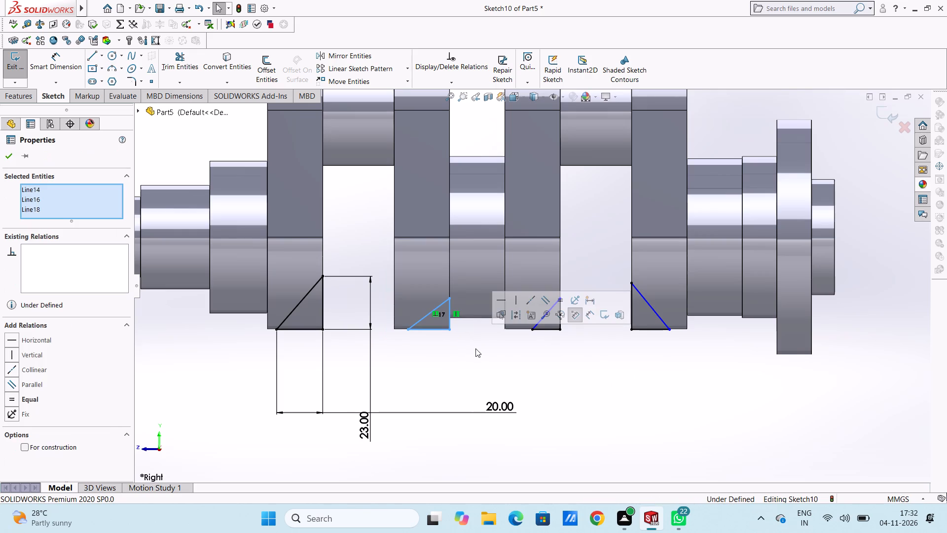
right_click(475, 345)
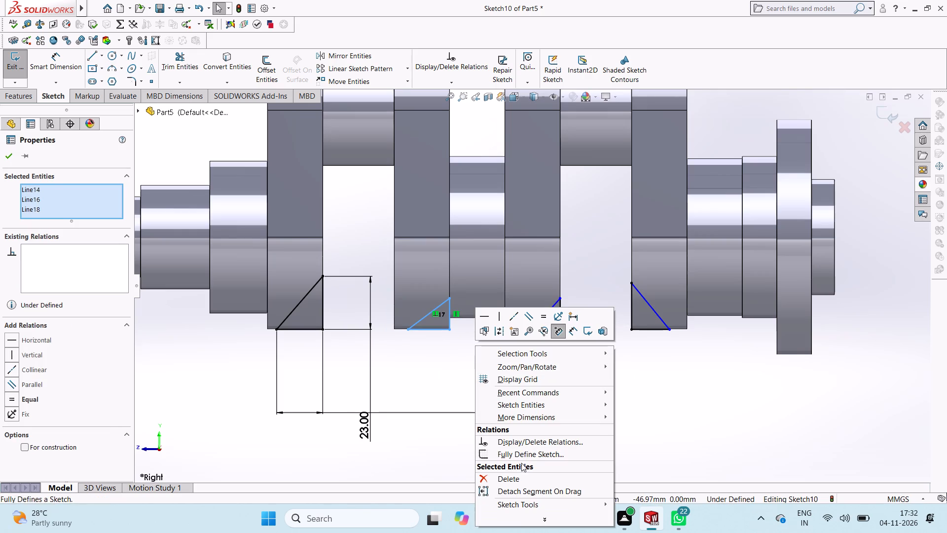
click(526, 476)
Sketch a closed right triangle about 21 mm wide and 16 mm tall at the second web's upper corner, away from the stepped journals.
scroll(481, 354, up, 4)
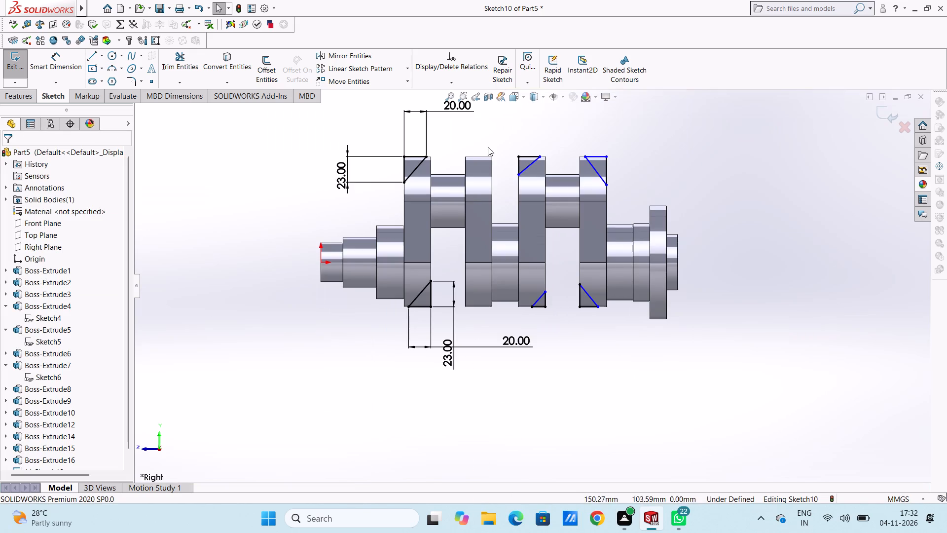
scroll(490, 156, down, 3)
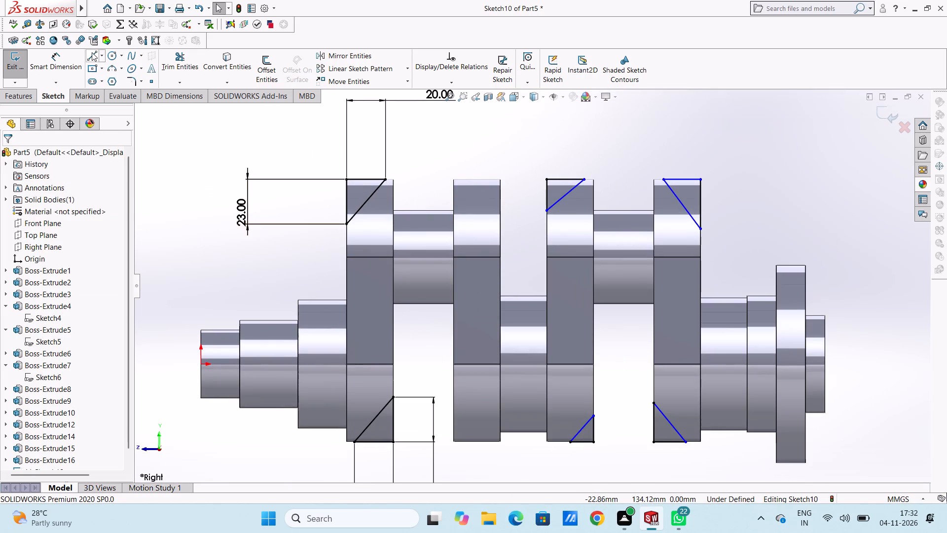
click(92, 52)
scroll(514, 196, down, 4)
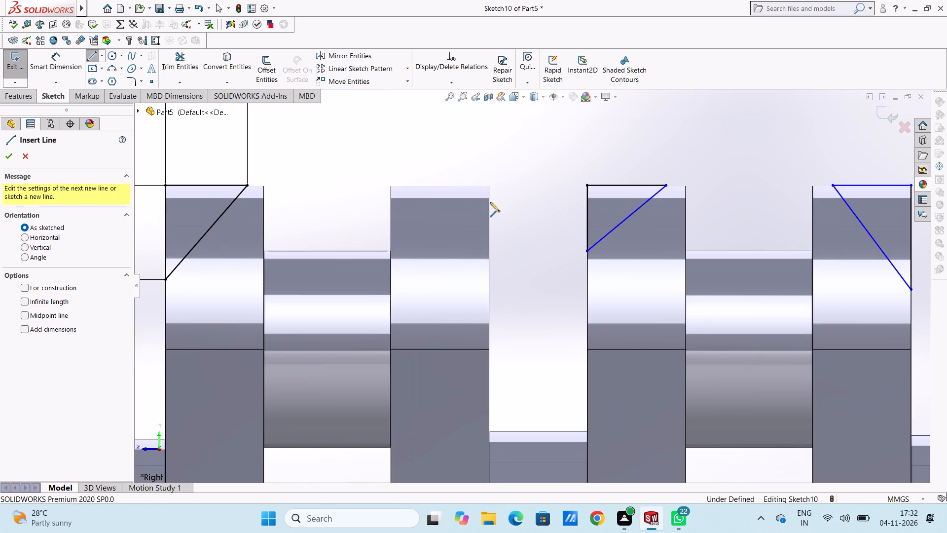
click(402, 185)
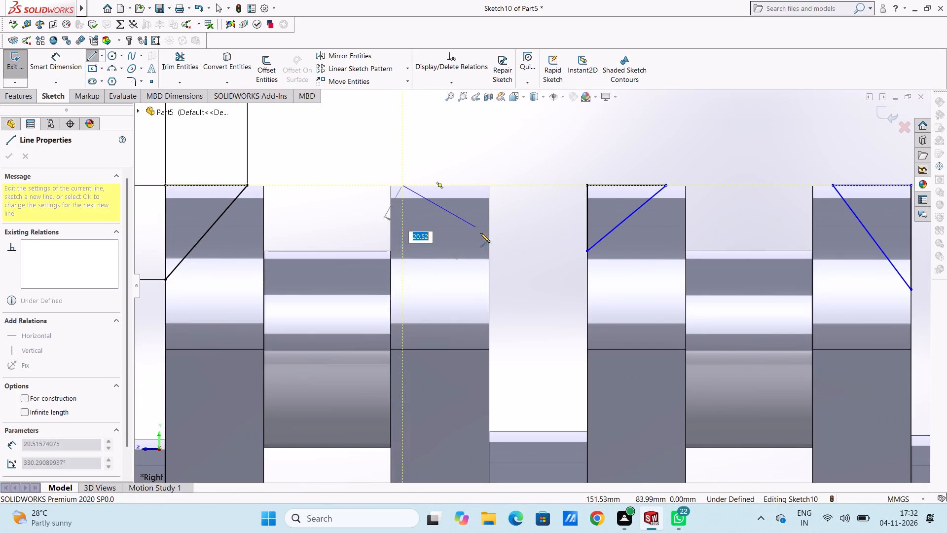
click(490, 253)
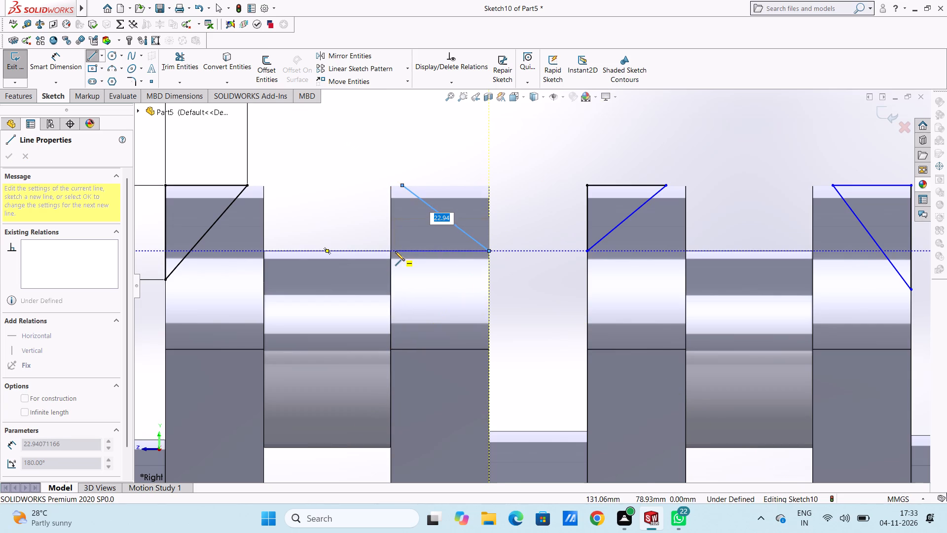
click(488, 185)
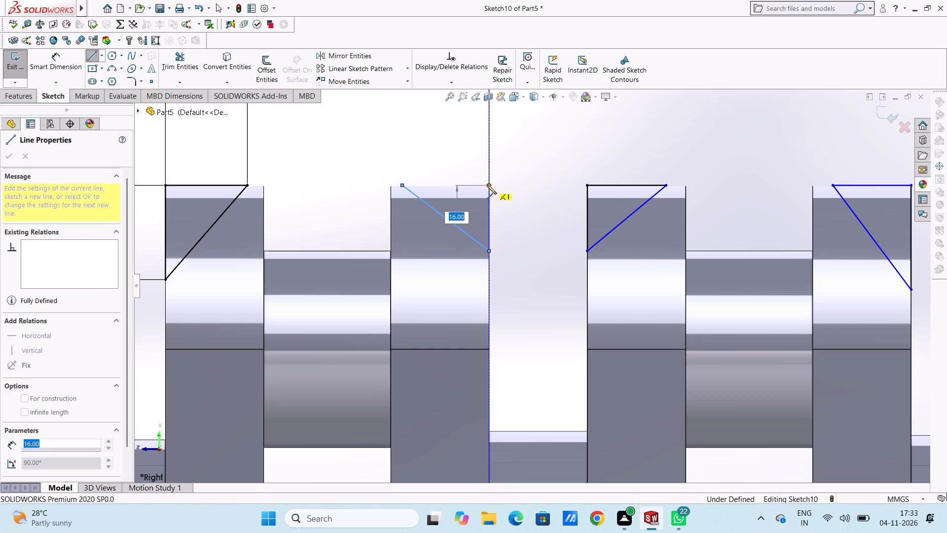
click(402, 186)
Sketch a closed right triangle about 21.4 mm wide and 16.2 mm tall at the second web's lower corner, facing the stepped journals.
scroll(505, 203, up, 5)
scroll(528, 380, up, 2)
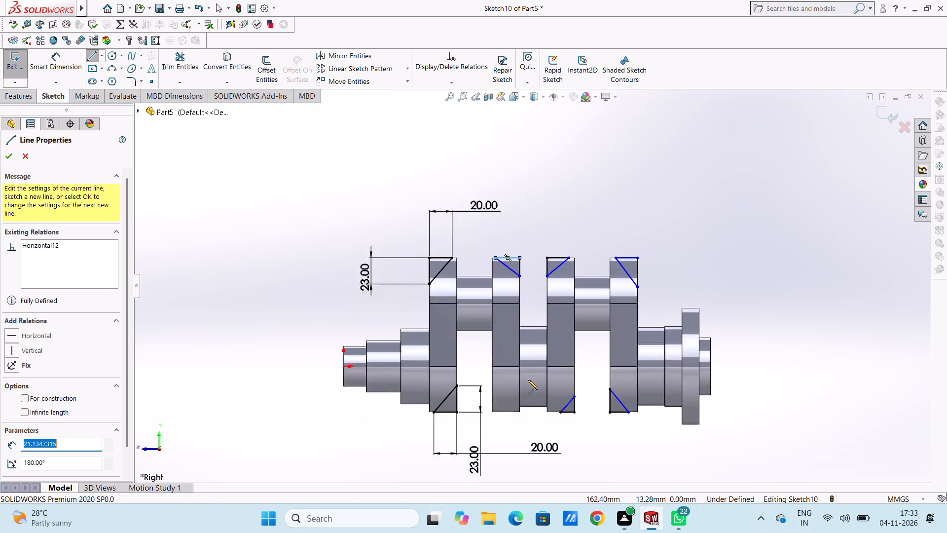
scroll(528, 380, up, 1)
scroll(528, 386, down, 3)
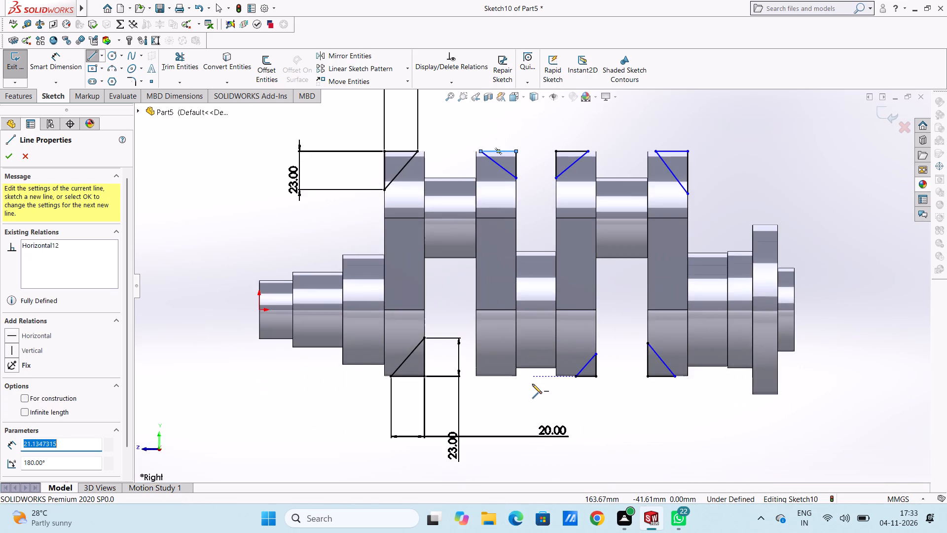
scroll(532, 384, down, 2)
scroll(501, 357, up, 3)
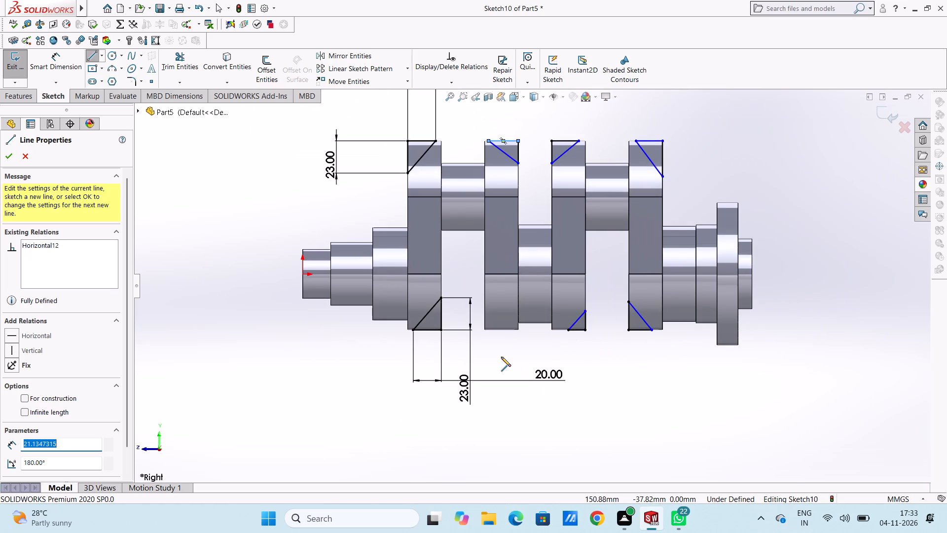
scroll(496, 324, down, 2)
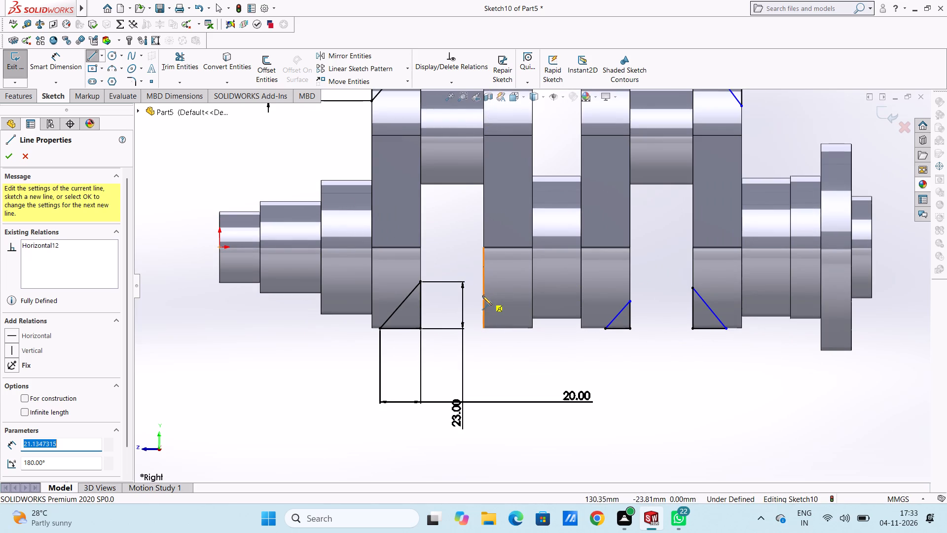
click(482, 296)
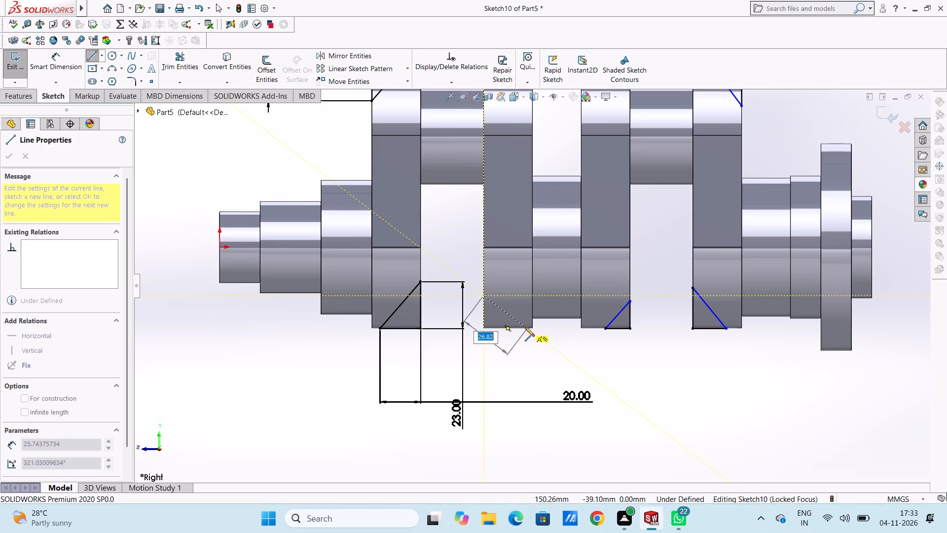
click(525, 327)
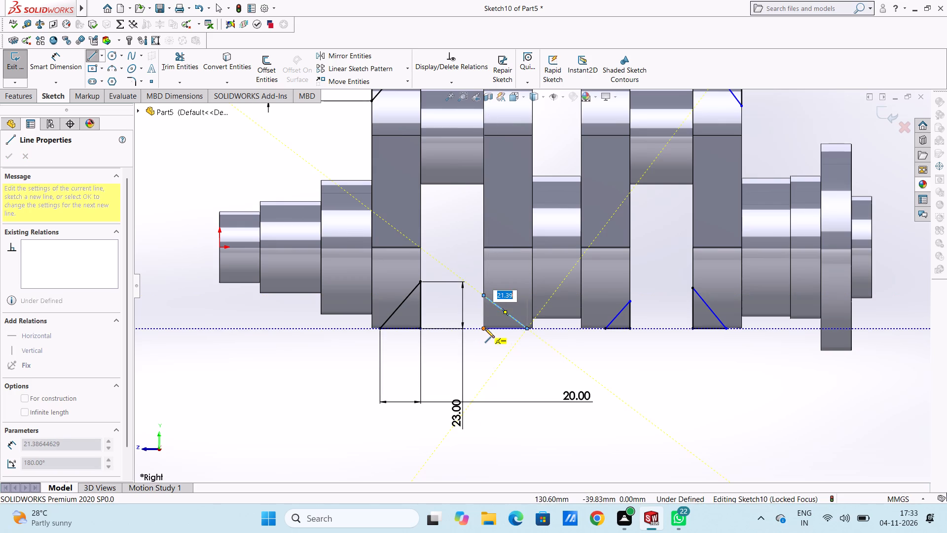
click(485, 328)
click(485, 296)
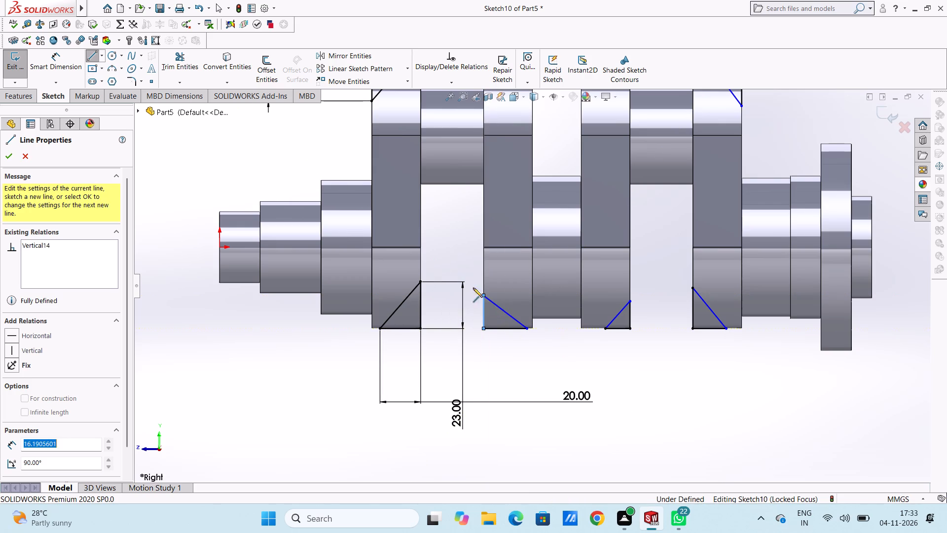
right_click(437, 229)
double_click(451, 237)
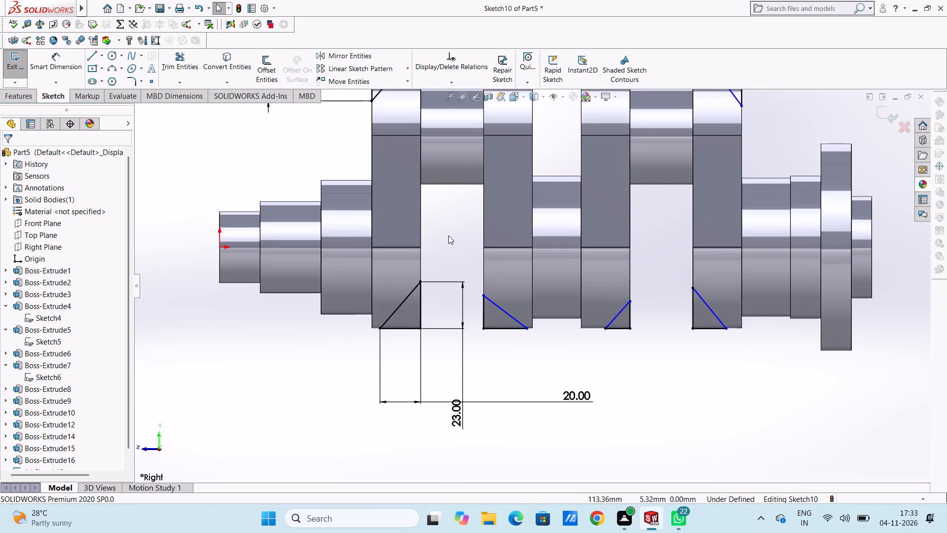
Dimension the triangle at the second web's upper corner to 20 mm wide and 23 mm tall.
scroll(448, 235, up, 4)
scroll(567, 165, up, 2)
scroll(582, 205, down, 1)
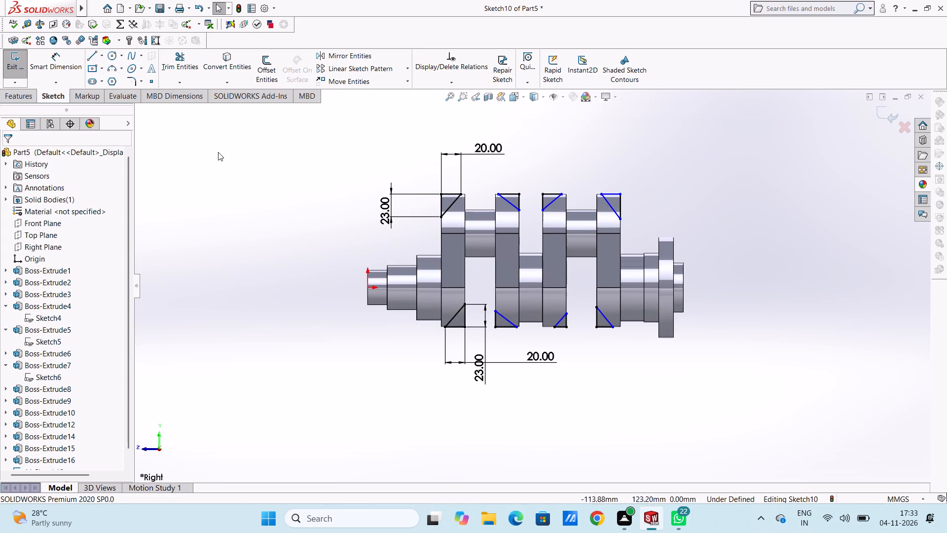
click(61, 60)
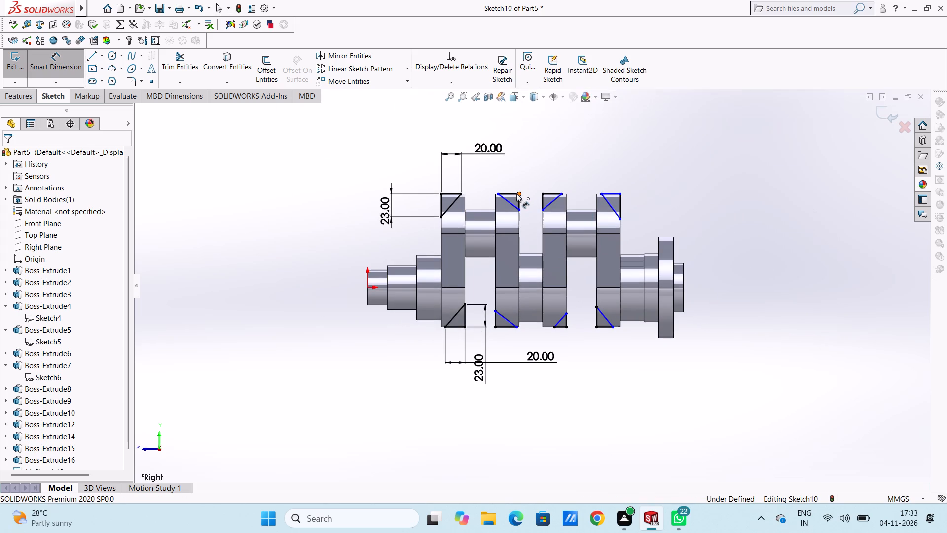
click(513, 193)
click(567, 129)
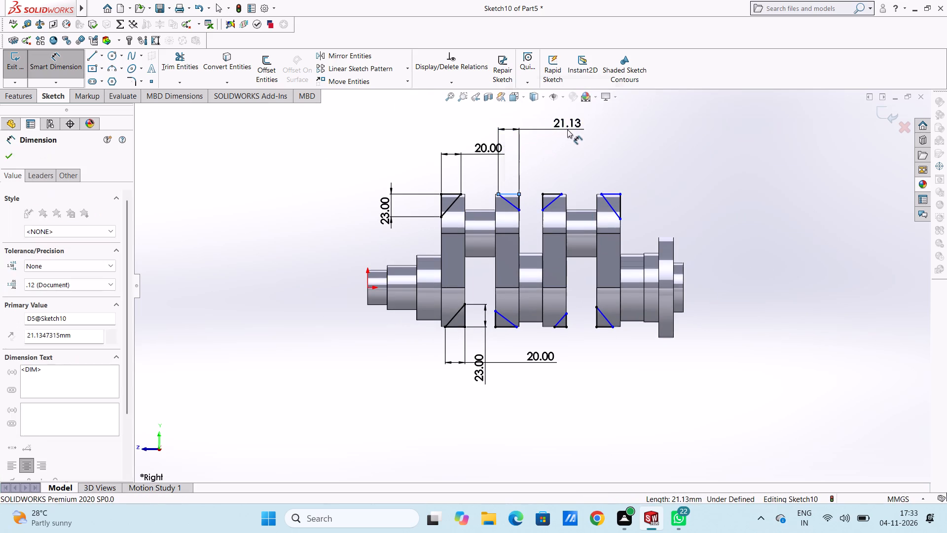
text(20)
key(Return)
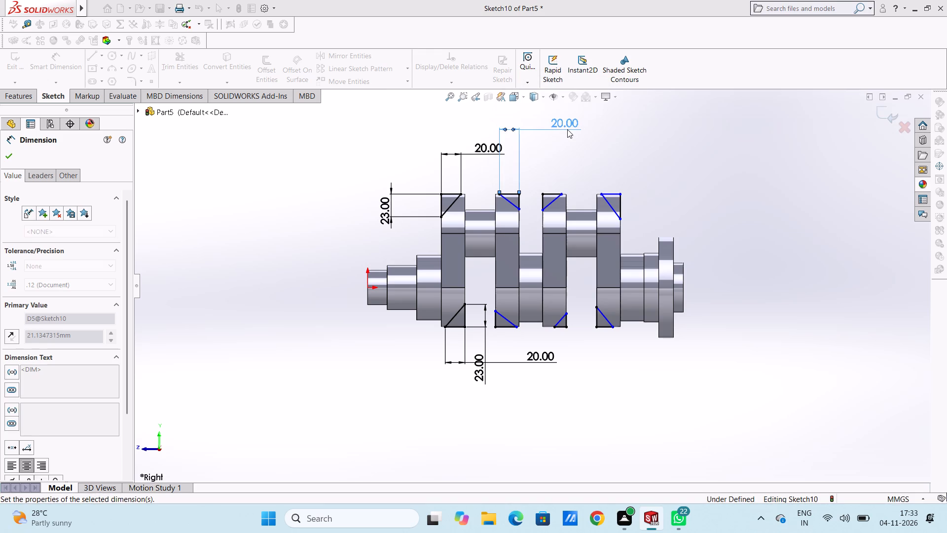
click(535, 166)
scroll(516, 237, down, 5)
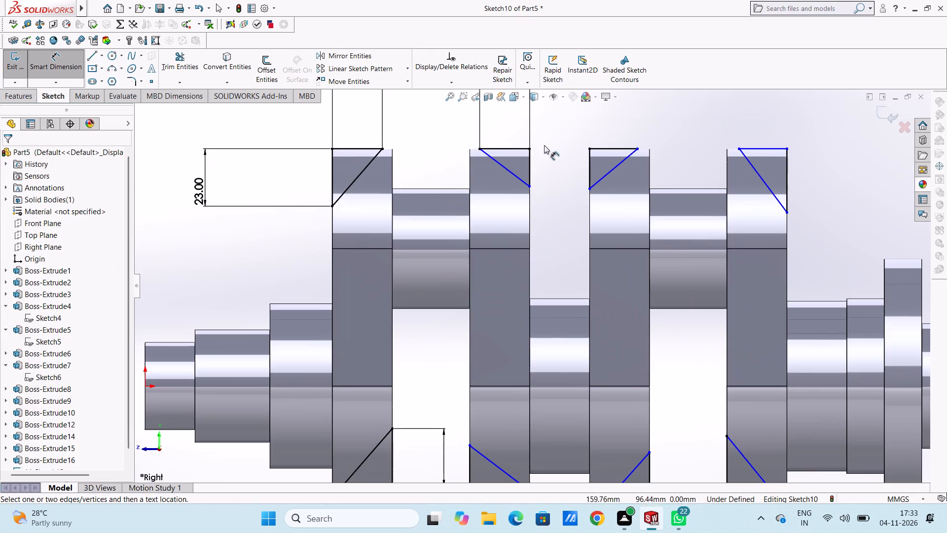
click(531, 163)
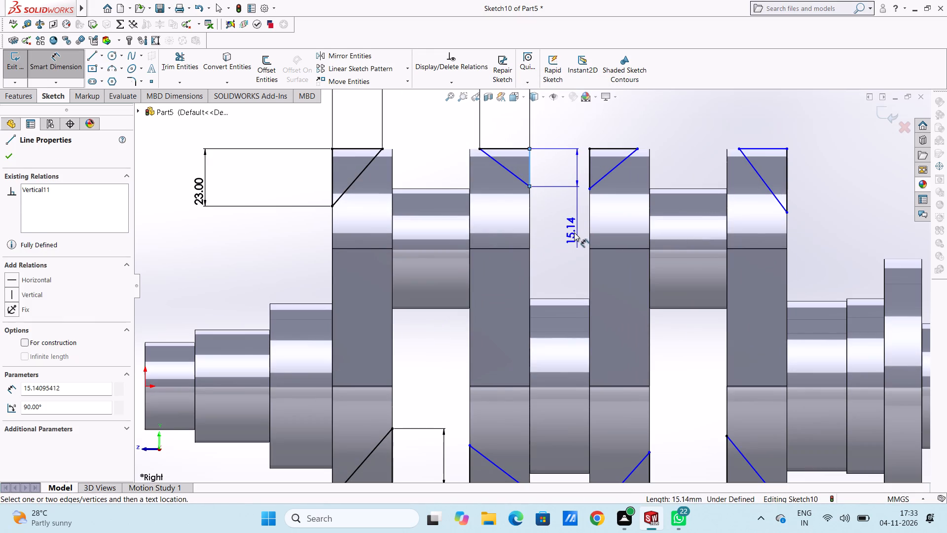
click(574, 233)
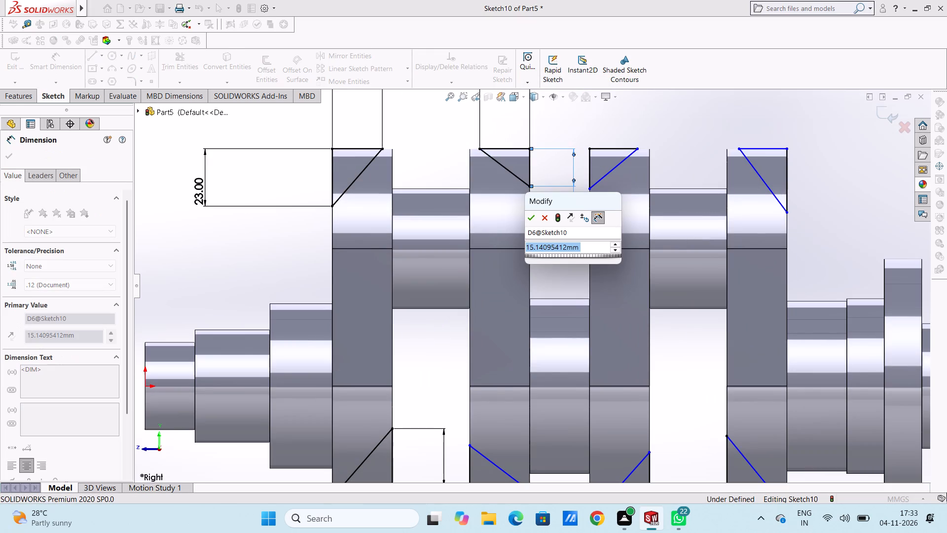
text(23)
key(Return)
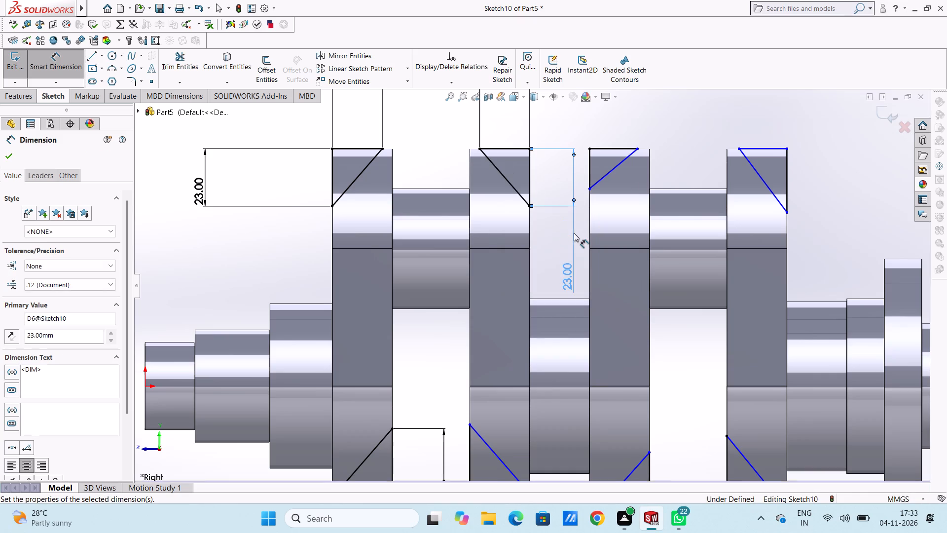
click(560, 237)
Dimension the vertical side of the triangle at the second web's lower corner to 23 mm.
scroll(558, 237, up, 5)
scroll(561, 377, down, 3)
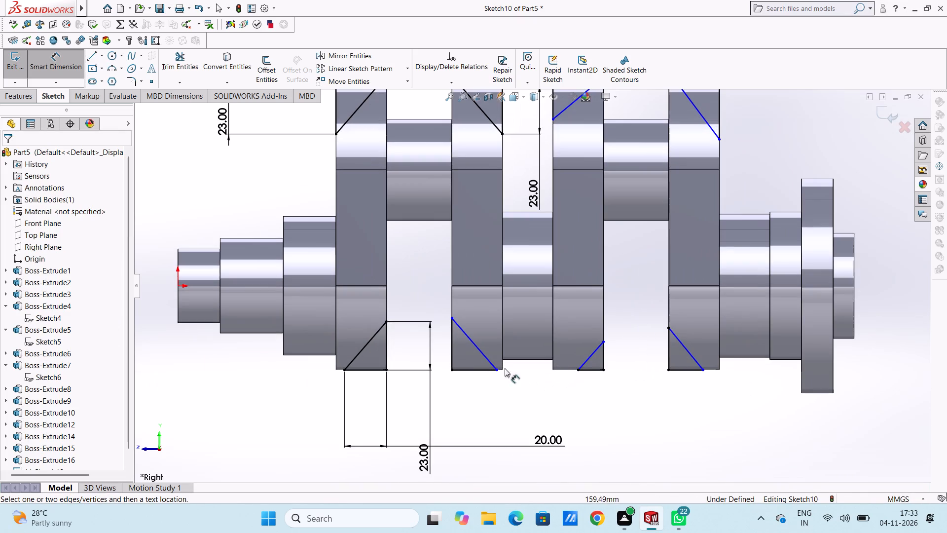
click(453, 346)
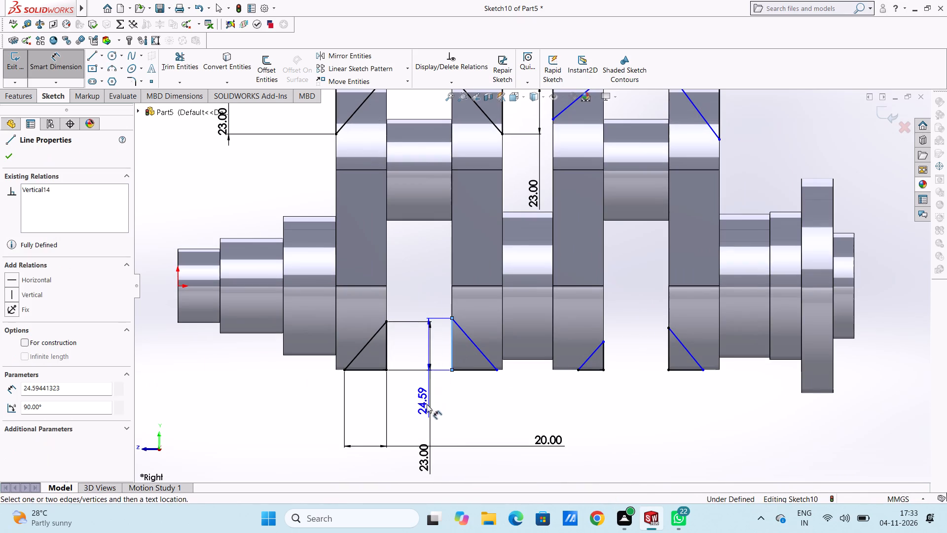
click(407, 417)
text(23)
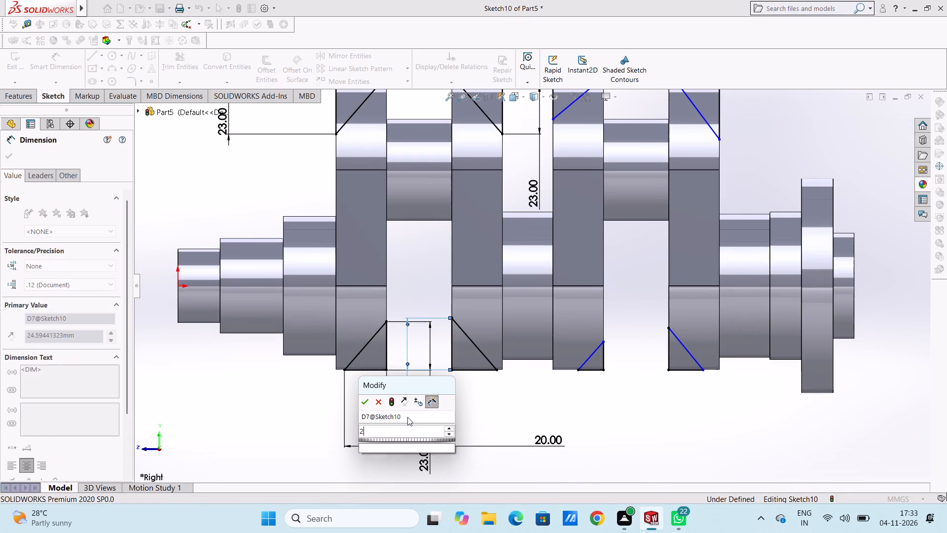
key(Return)
click(509, 402)
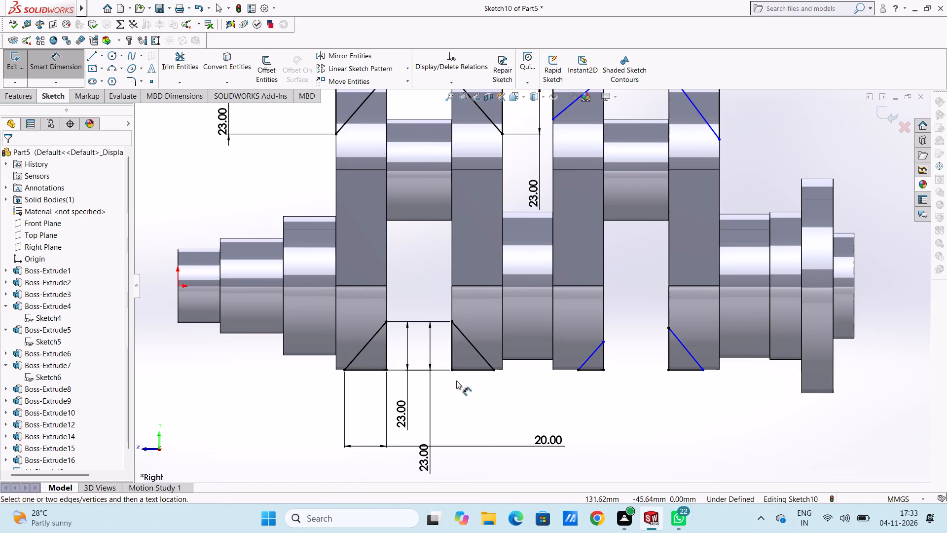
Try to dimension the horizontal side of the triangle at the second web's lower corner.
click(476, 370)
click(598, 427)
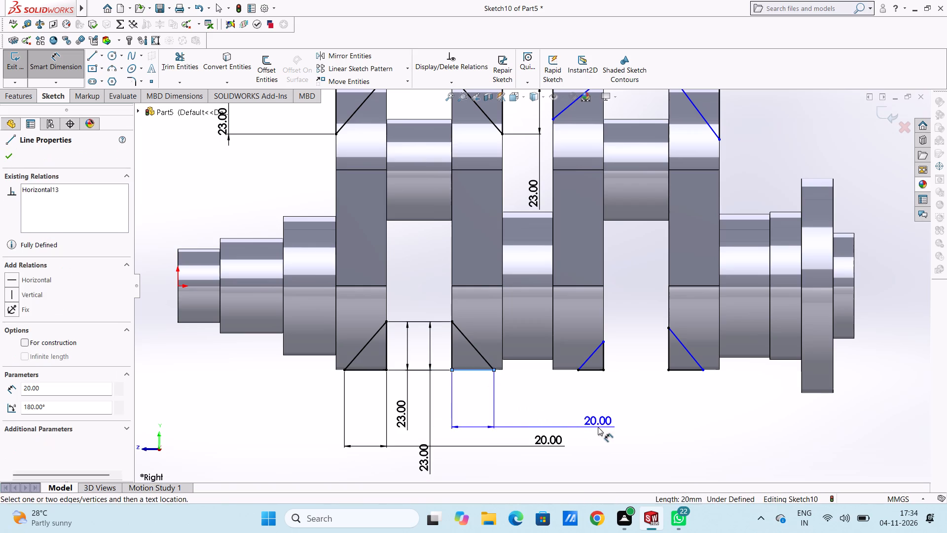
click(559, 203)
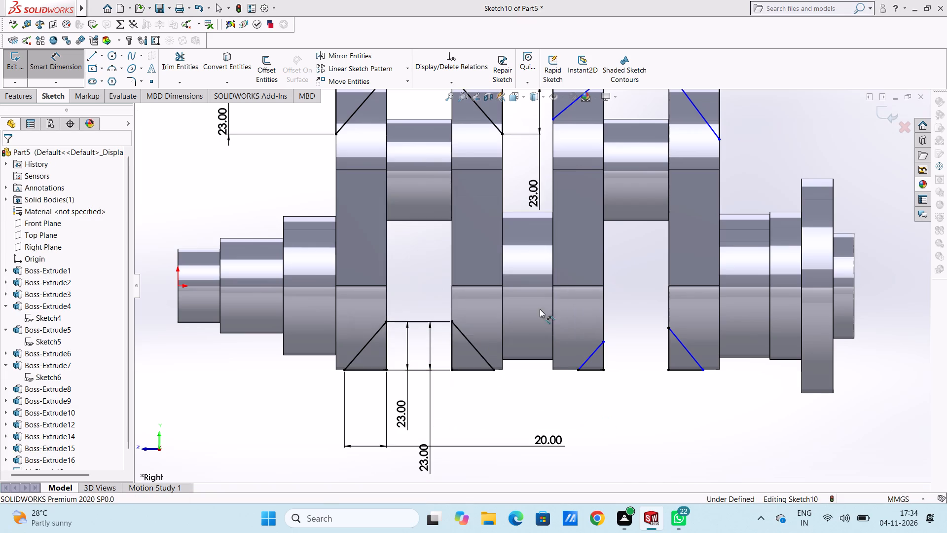
Dimension the triangle at the third web's upper corner to 23 mm tall and 20 mm wide.
scroll(551, 361, up, 4)
scroll(574, 181, down, 6)
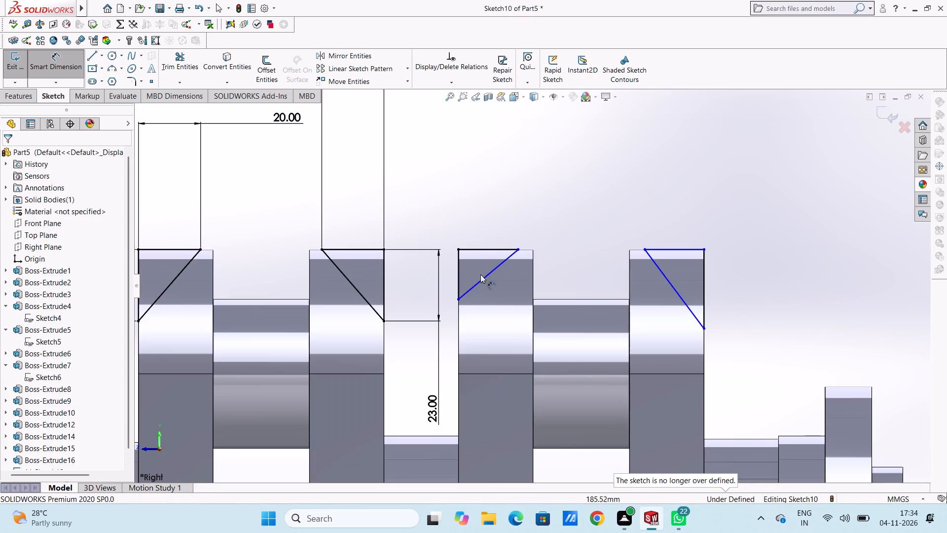
click(460, 278)
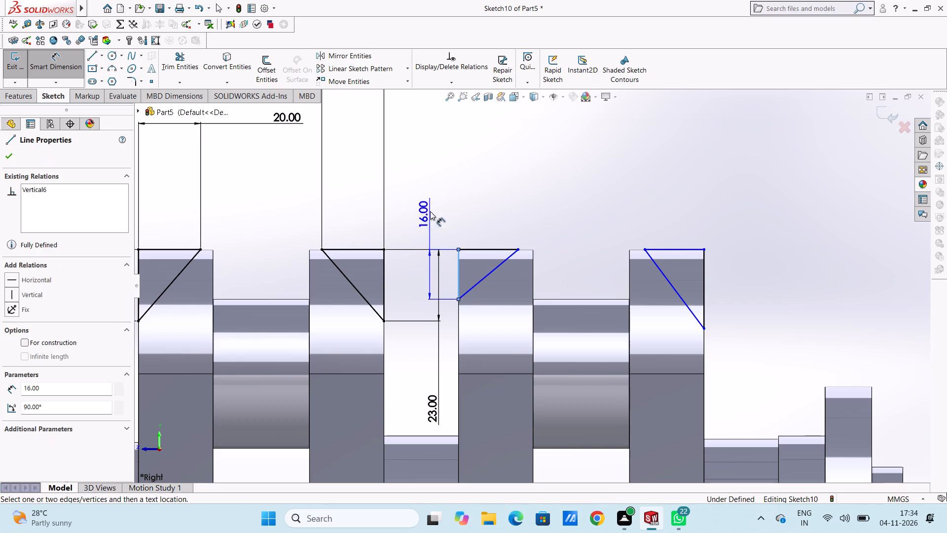
click(430, 186)
text(23)
key(Return)
click(473, 198)
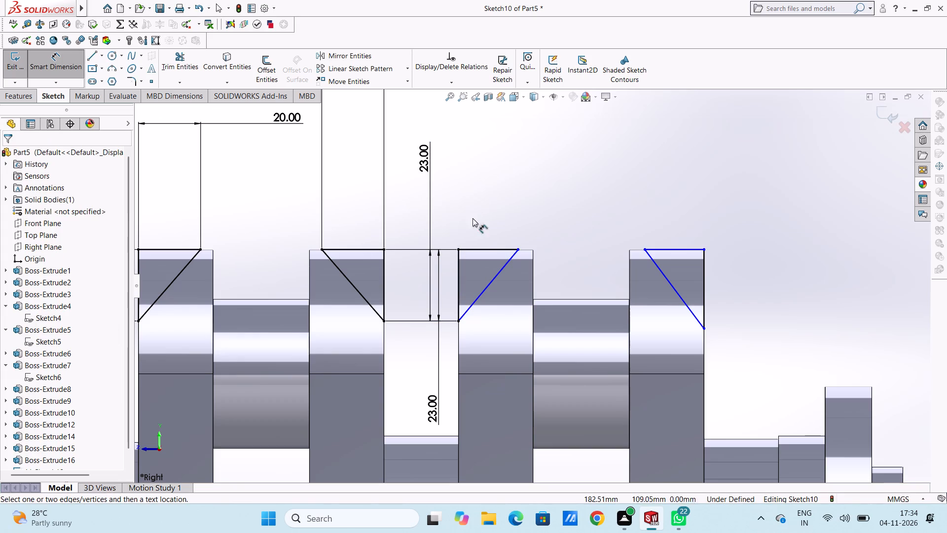
click(478, 249)
click(556, 172)
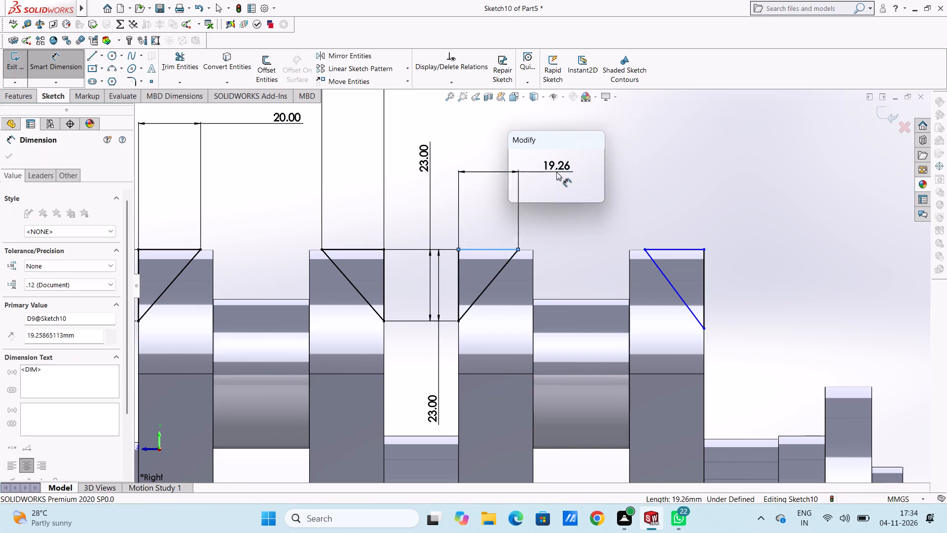
text(20)
key(Return)
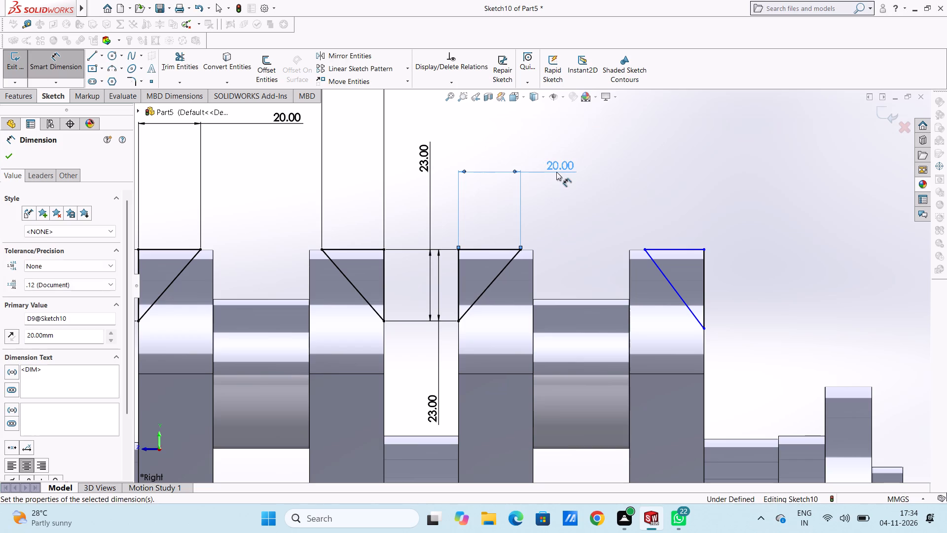
click(572, 242)
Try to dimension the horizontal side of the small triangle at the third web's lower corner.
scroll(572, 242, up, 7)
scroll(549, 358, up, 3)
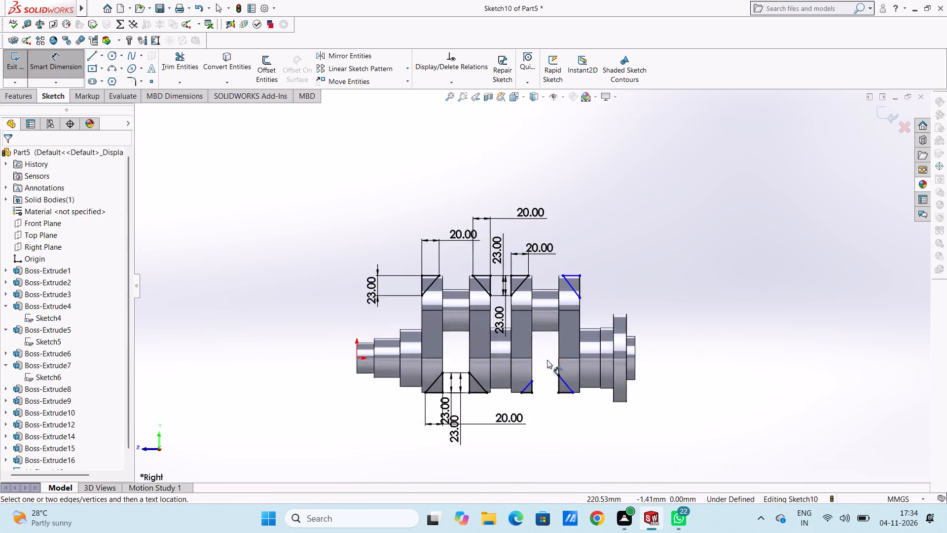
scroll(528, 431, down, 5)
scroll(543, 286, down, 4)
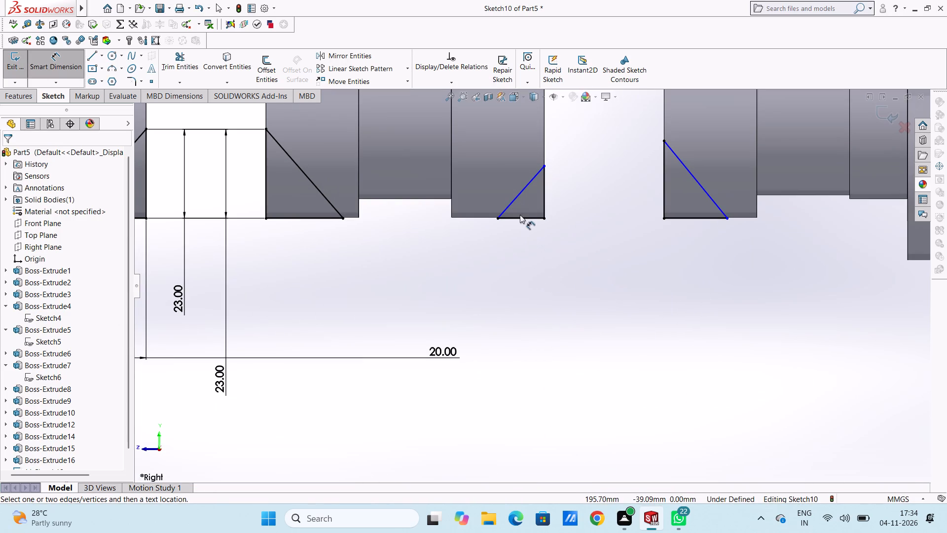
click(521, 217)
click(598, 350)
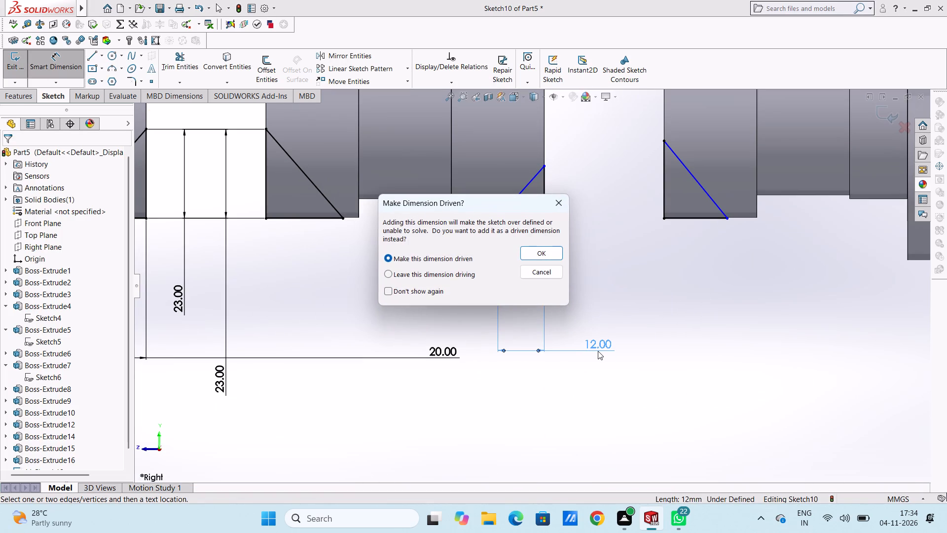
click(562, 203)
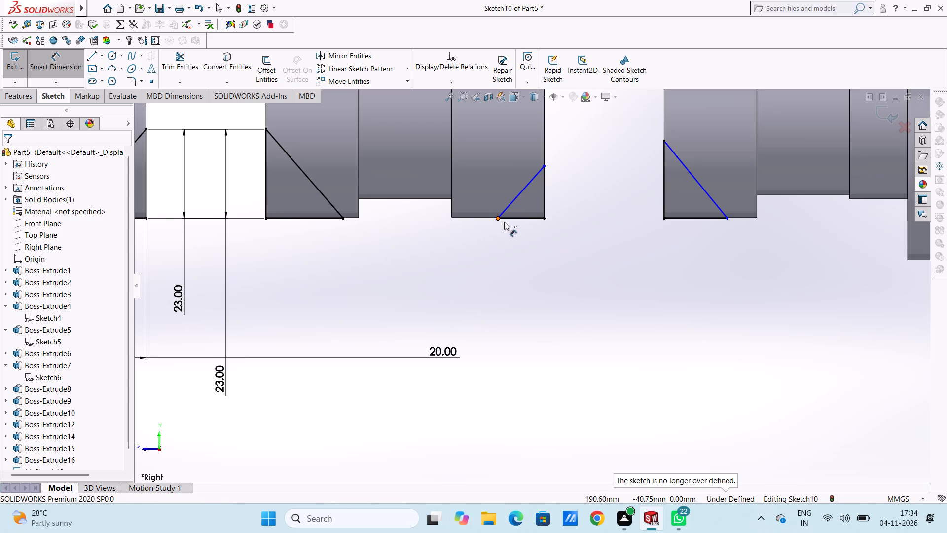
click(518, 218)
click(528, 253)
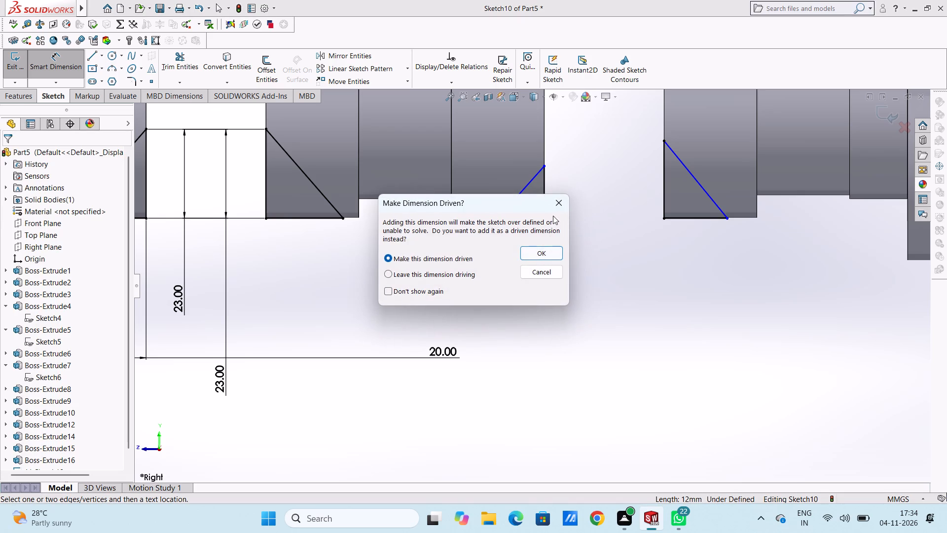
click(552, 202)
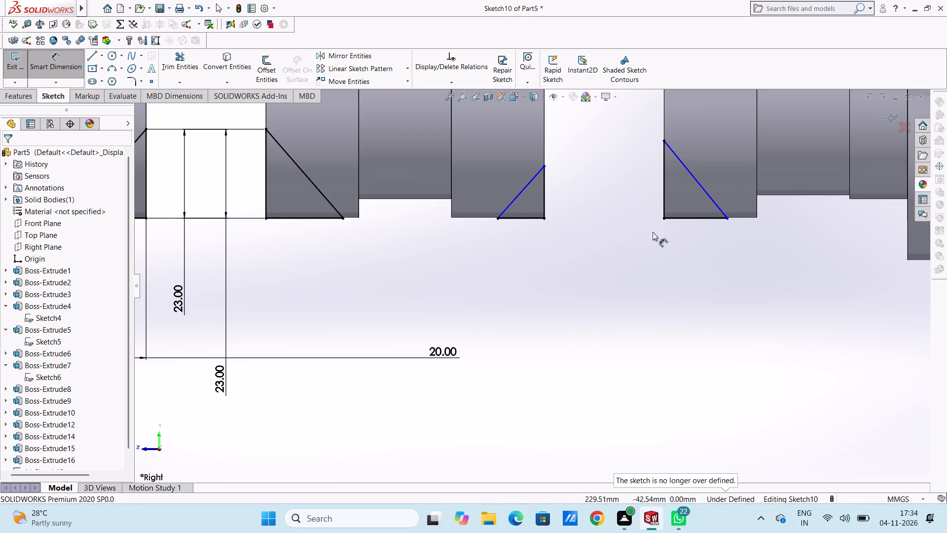
Dimension the horizontal side of the triangle at the fourth web's lower corner to 20 mm.
click(683, 217)
click(752, 373)
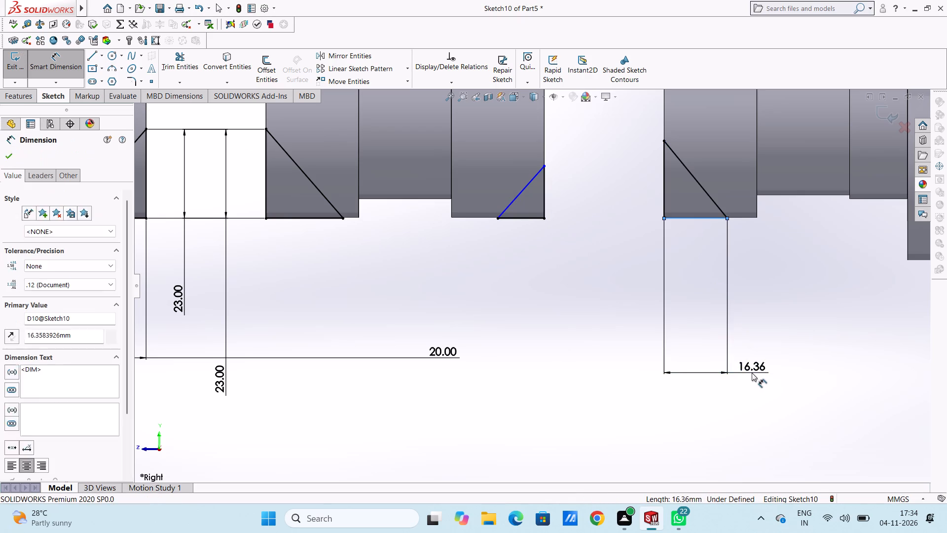
text(20)
key(Return)
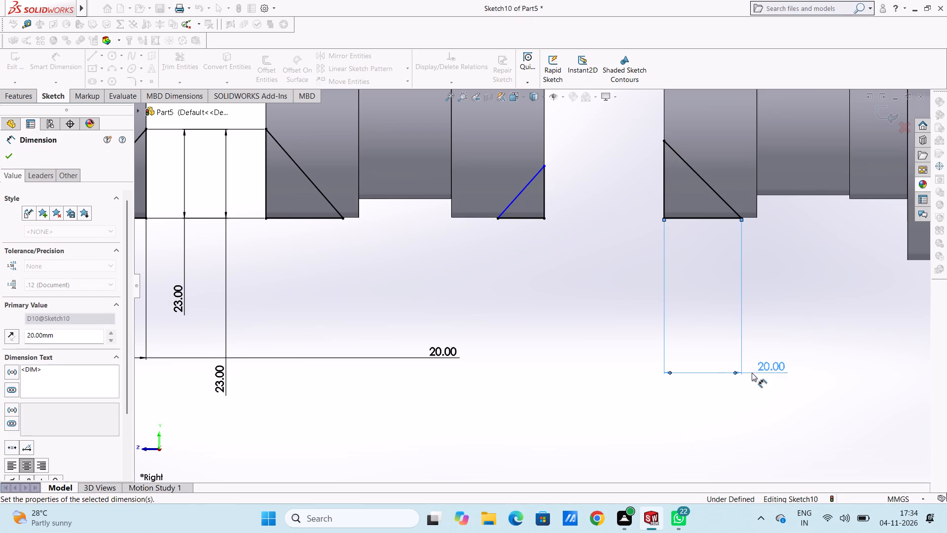
click(637, 337)
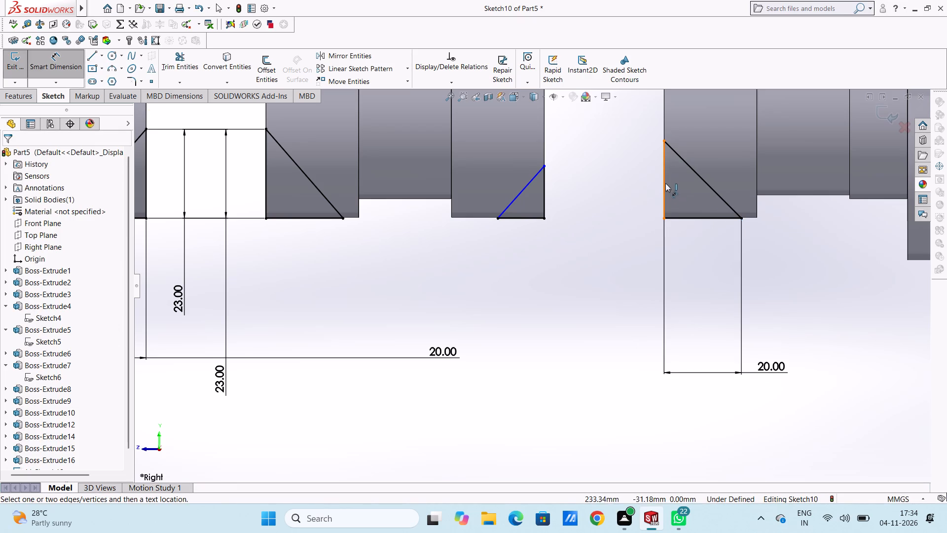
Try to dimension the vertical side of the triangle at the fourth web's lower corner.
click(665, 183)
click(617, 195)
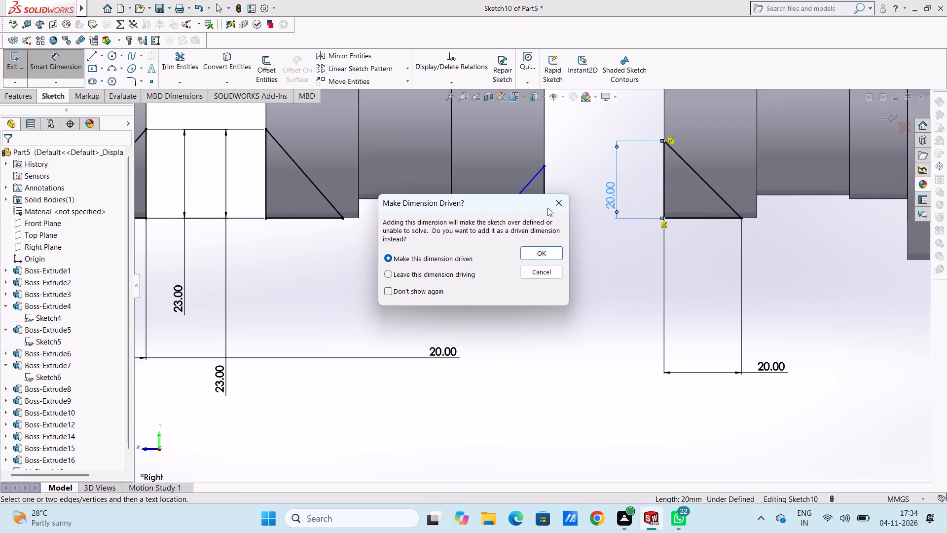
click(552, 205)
Dimension the triangle at the fourth web's upper corner, facing the flange, to 20 mm wide and 23 mm tall.
scroll(567, 206, up, 9)
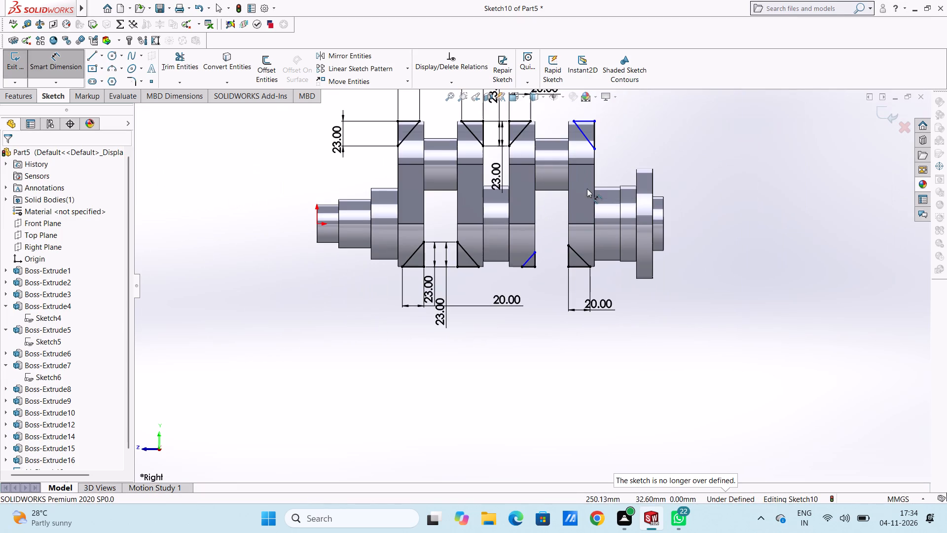
scroll(587, 115, down, 4)
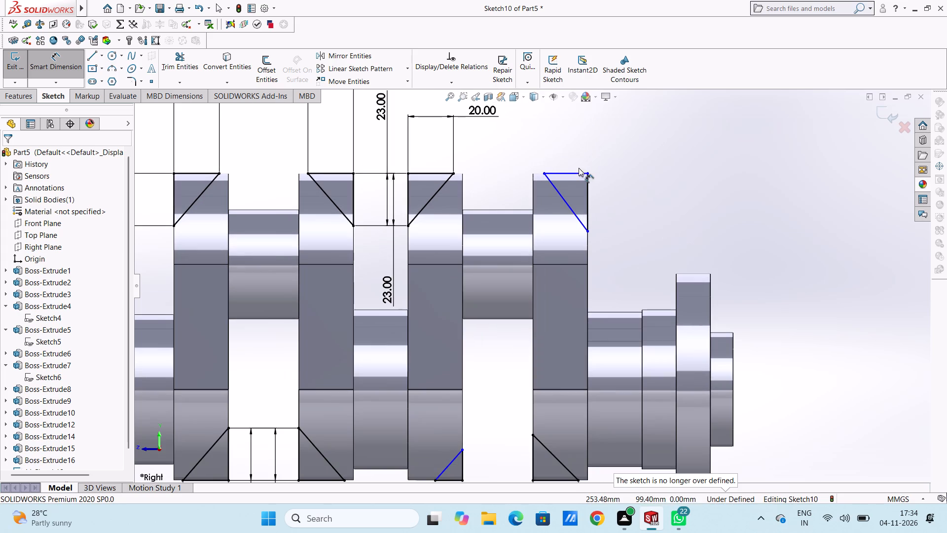
click(574, 172)
click(654, 132)
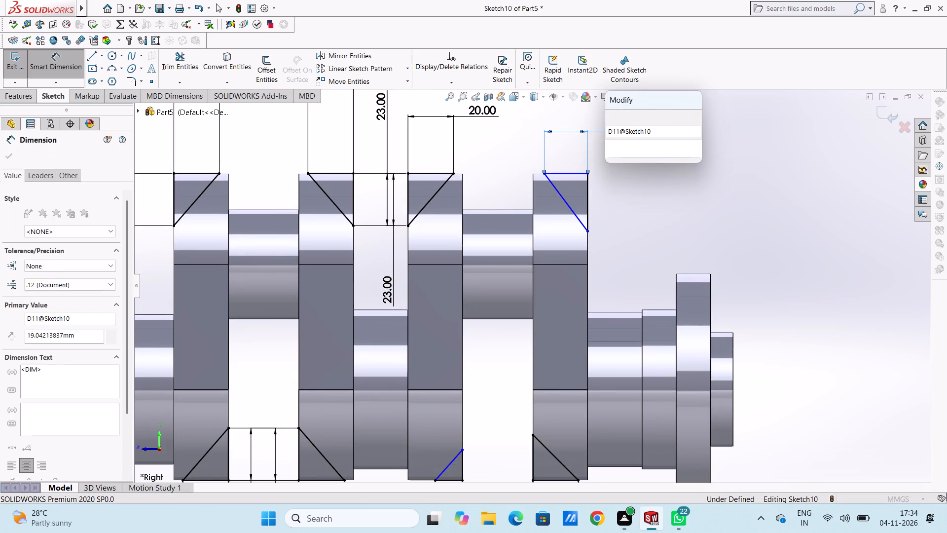
text(20)
key(Return)
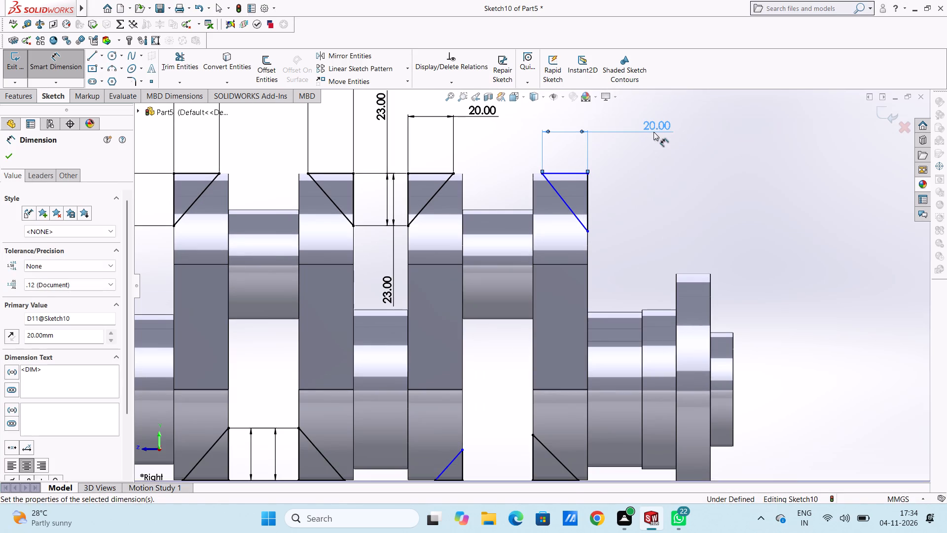
click(663, 179)
click(585, 192)
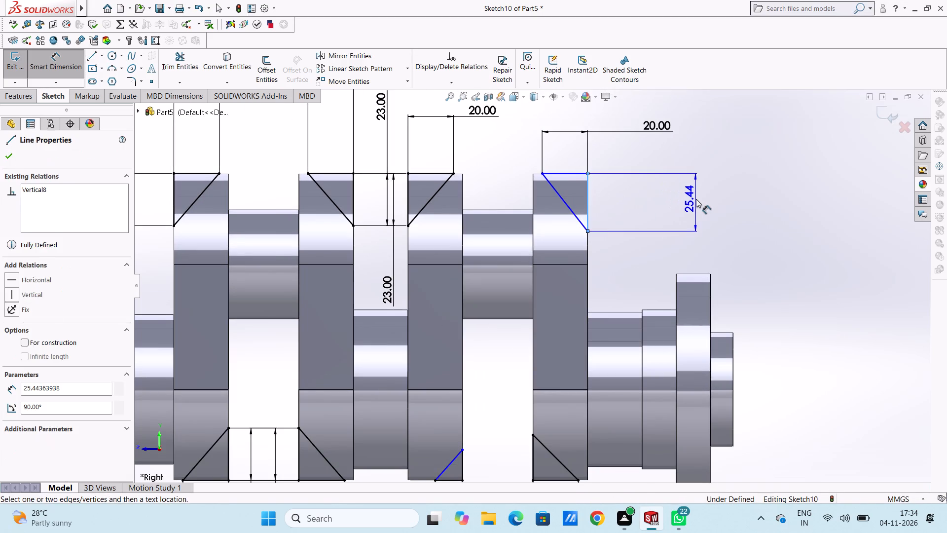
click(696, 199)
text(23)
key(Return)
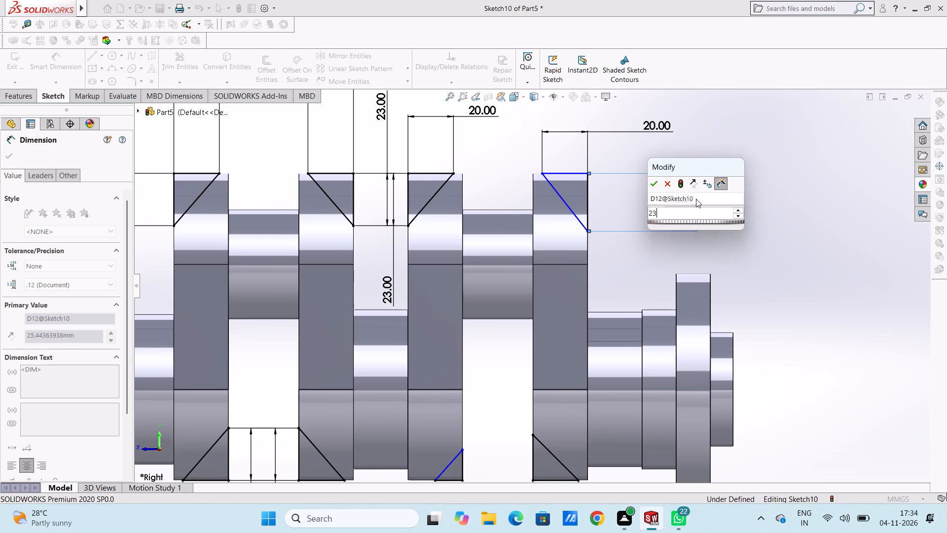
Trim away all three sides of the triangle at the fourth web's upper corner, facing the flange.
click(624, 154)
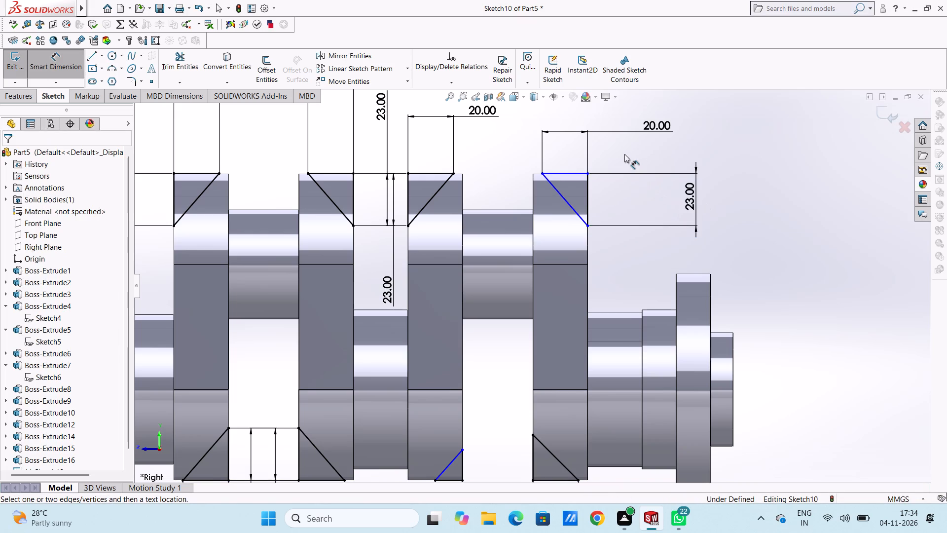
scroll(599, 182, down, 5)
scroll(540, 188, down, 3)
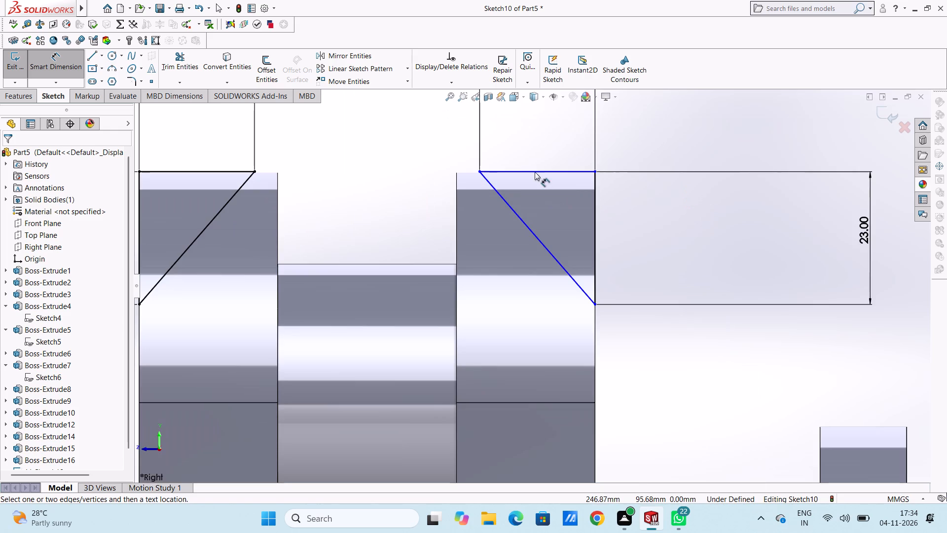
scroll(535, 172, down, 1)
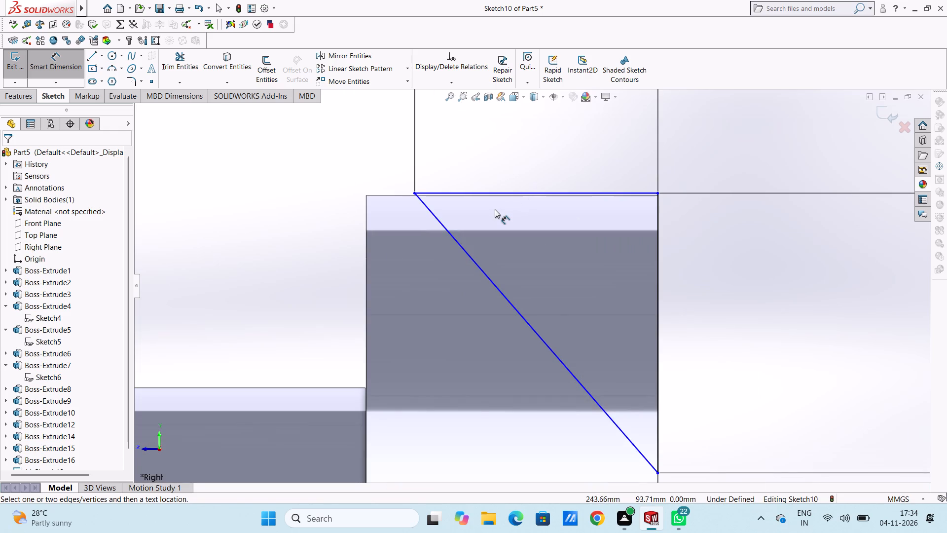
click(43, 73)
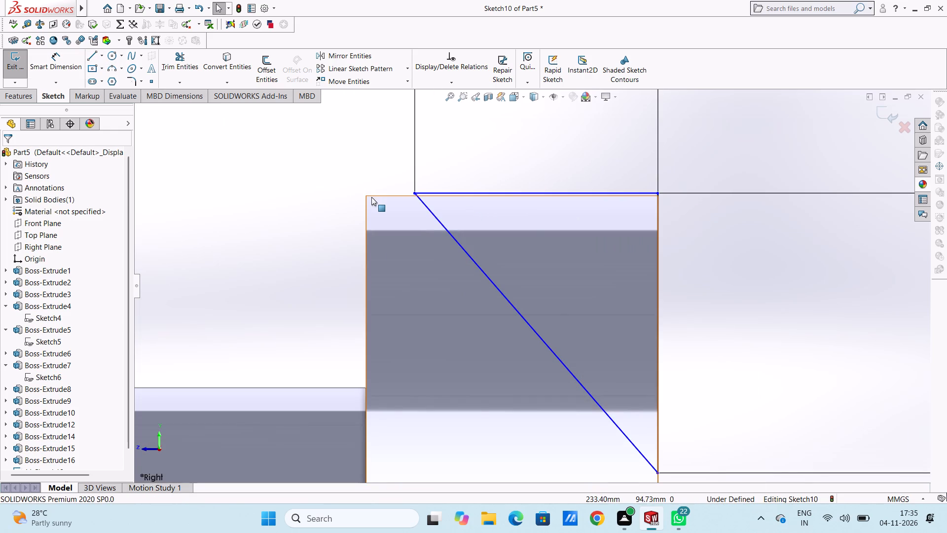
click(371, 197)
click(364, 177)
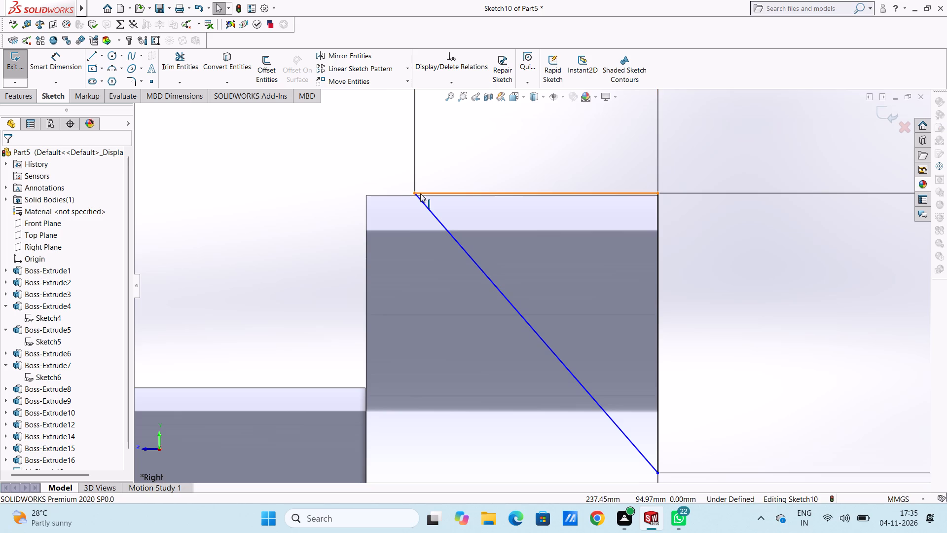
click(420, 193)
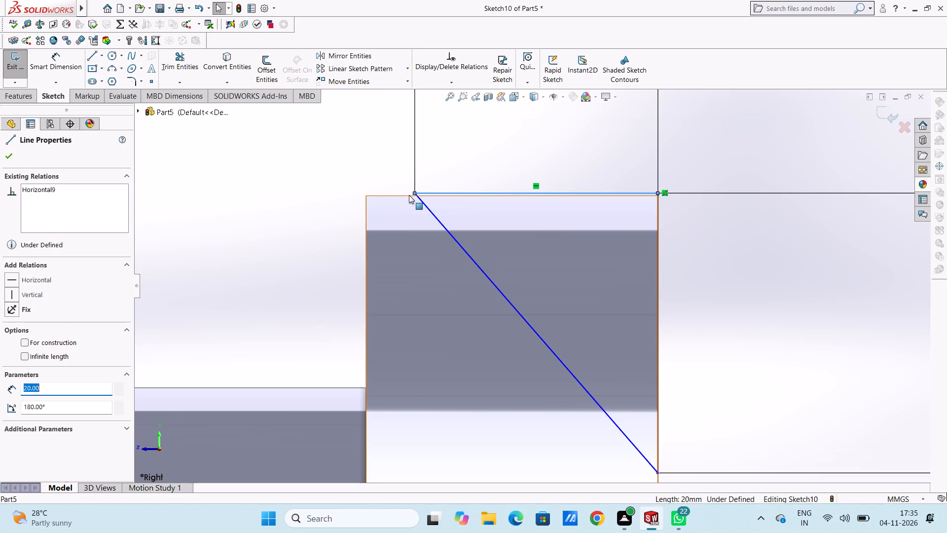
ctrl+click(370, 196)
click(228, 226)
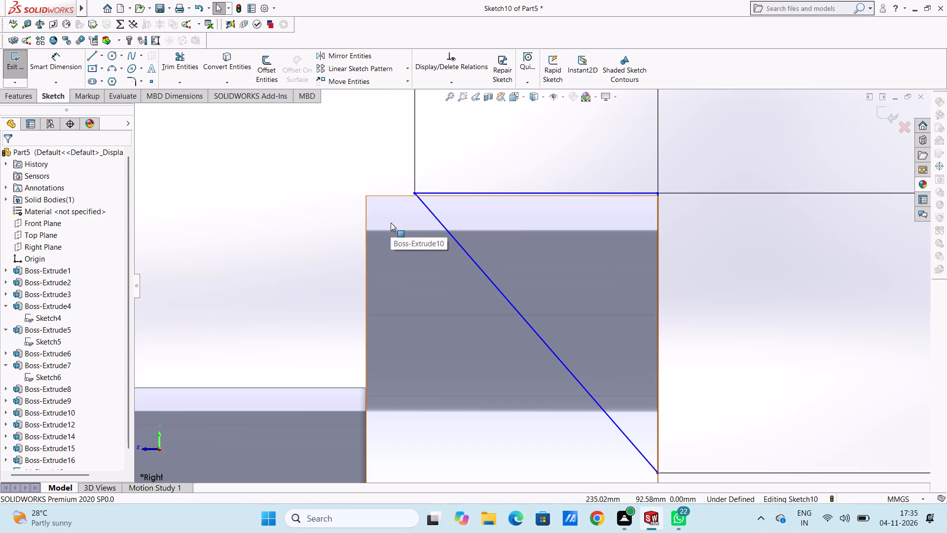
click(181, 60)
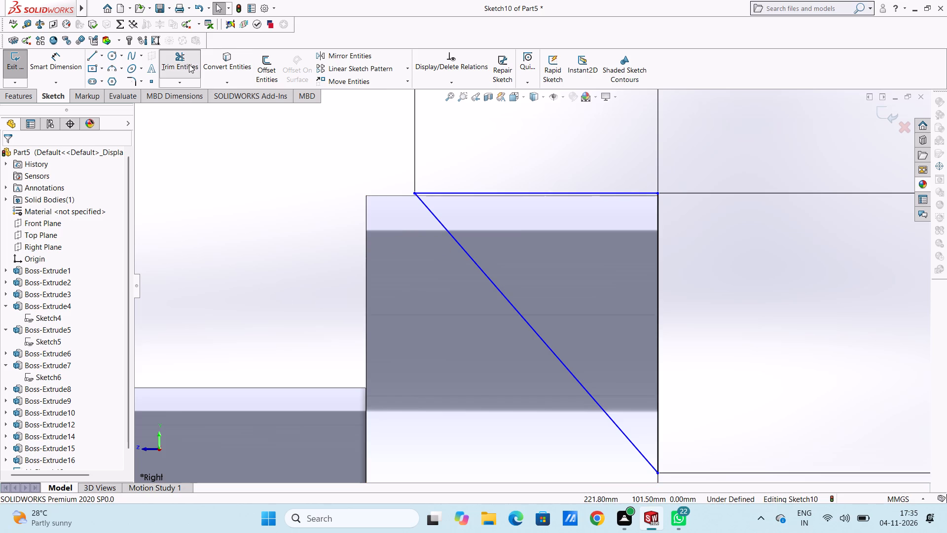
click(482, 271)
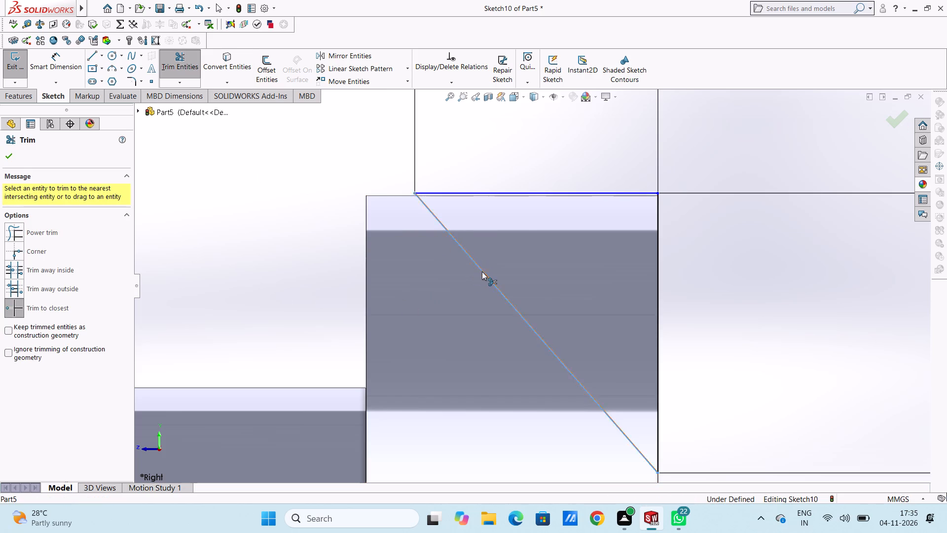
click(551, 193)
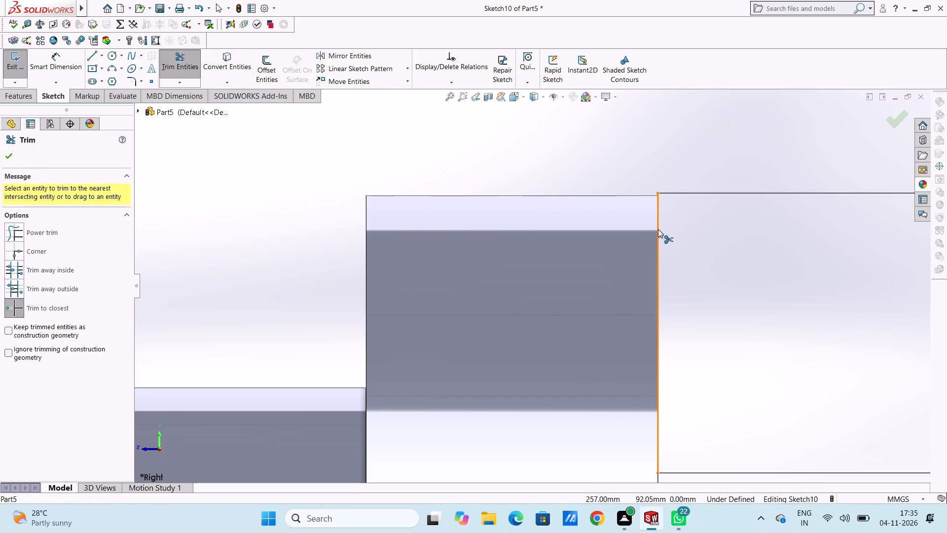
click(658, 229)
Trim away all three sides of the small triangle at the third web's lower corner.
scroll(656, 227, up, 20)
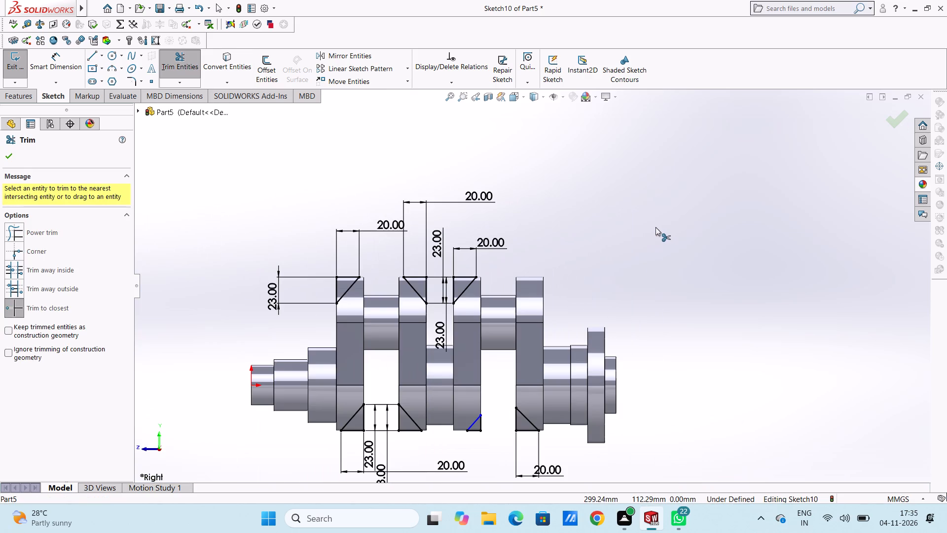
scroll(565, 424, down, 5)
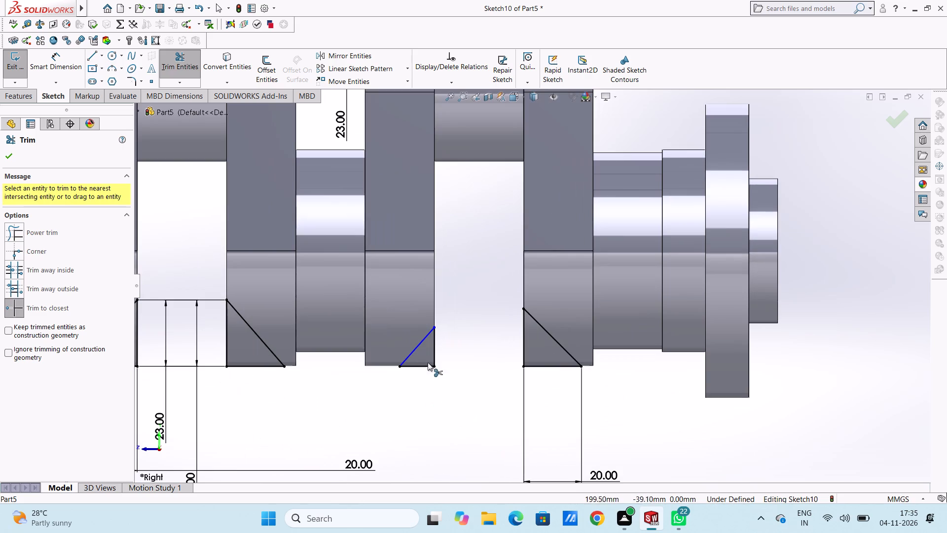
click(416, 347)
click(416, 365)
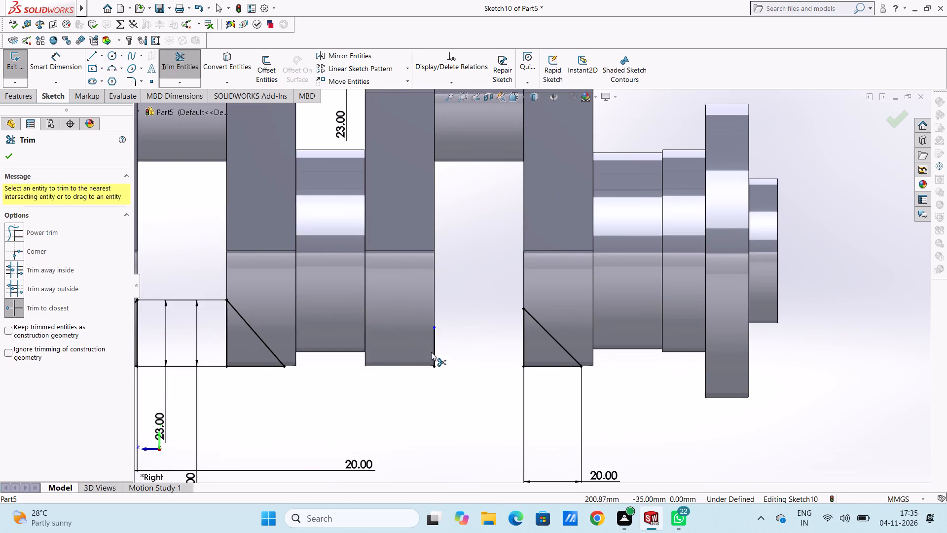
click(433, 350)
Trim away the triangle at the fourth web's lower corner, facing the third web.
click(526, 319)
double_click(535, 314)
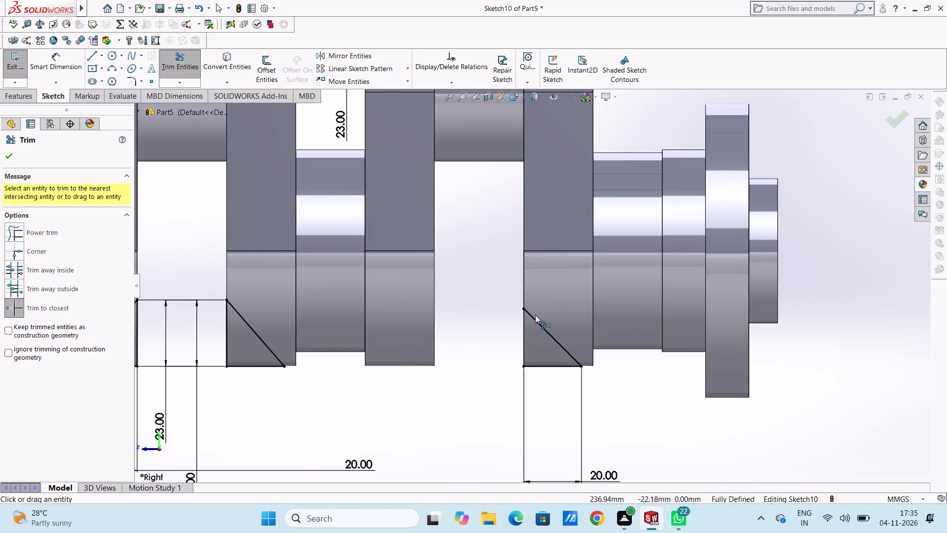
click(536, 318)
click(543, 366)
scroll(543, 366, up, 5)
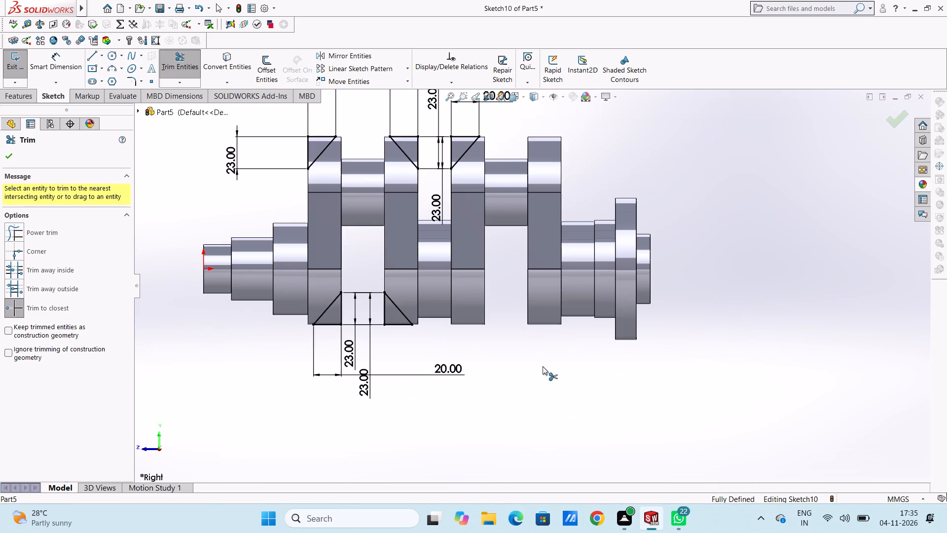
click(13, 158)
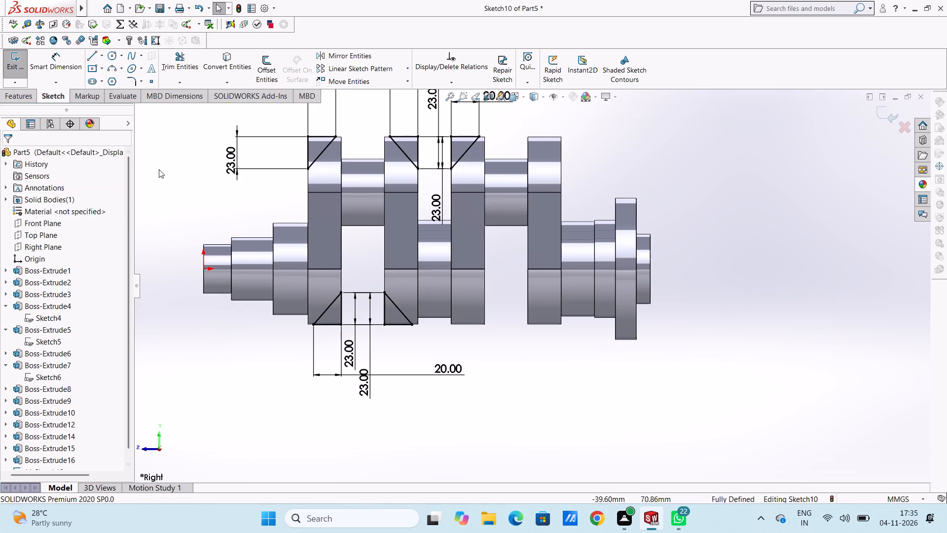
click(161, 169)
Sketch a closed right triangle about 26 mm tall at the third web's lower corner, facing the fourth web.
click(95, 56)
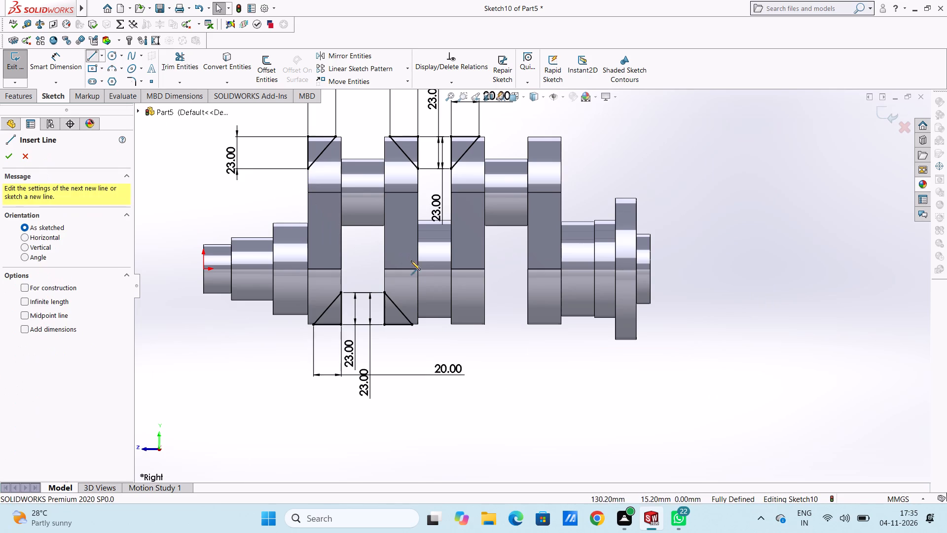
click(484, 289)
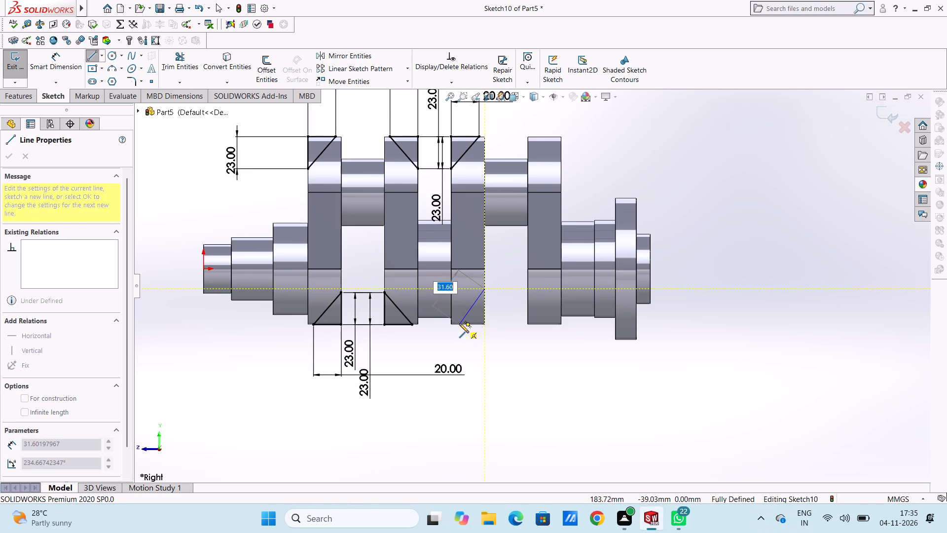
click(459, 323)
click(486, 326)
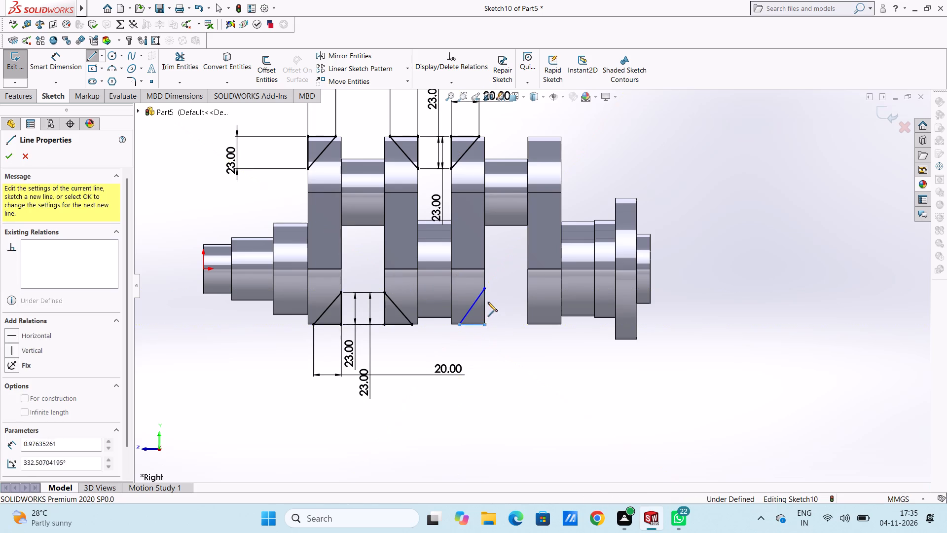
click(484, 290)
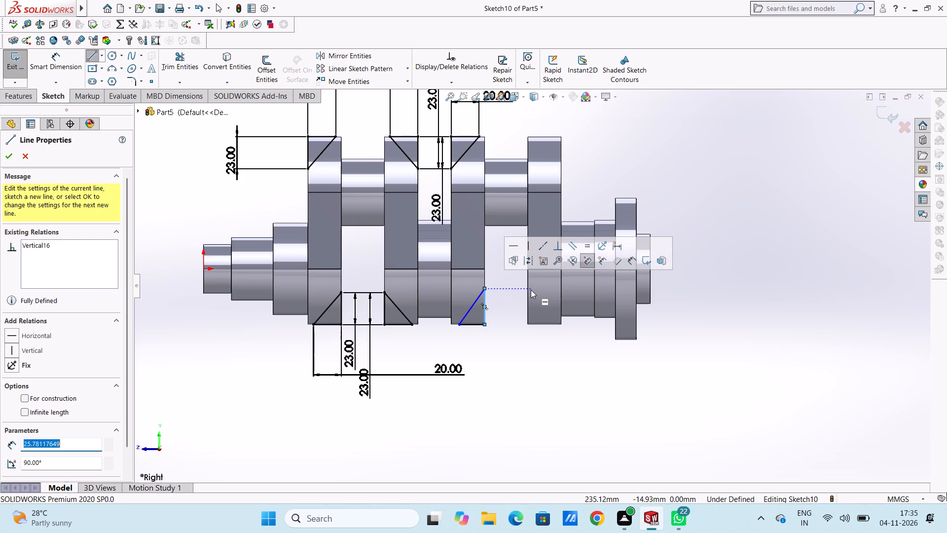
Sketch a closed right triangle about 26 mm tall at the fourth web's lower corner, facing the third web.
click(528, 289)
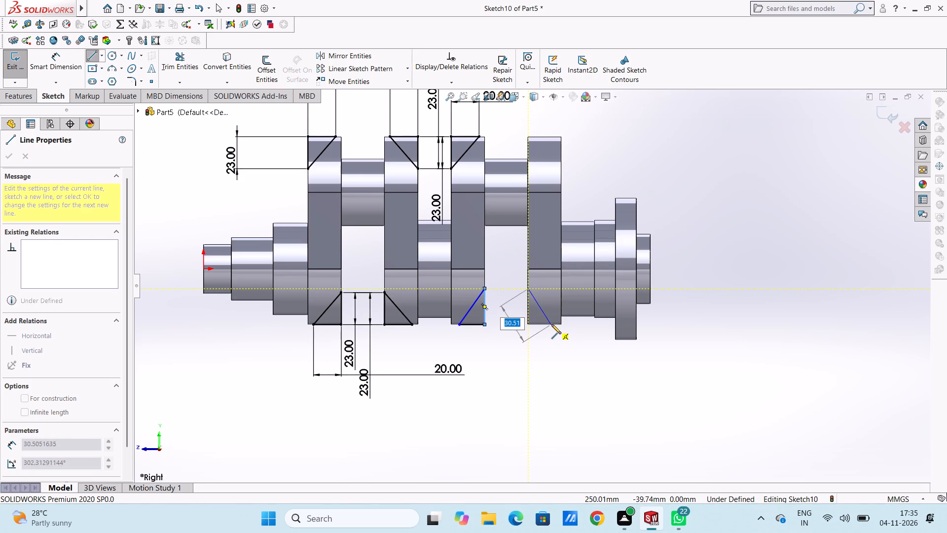
scroll(552, 322, down, 3)
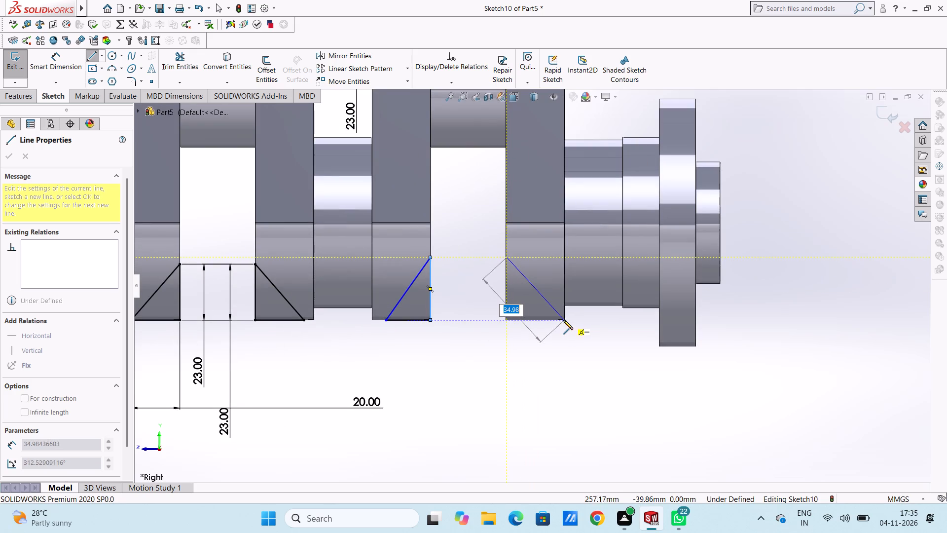
click(549, 319)
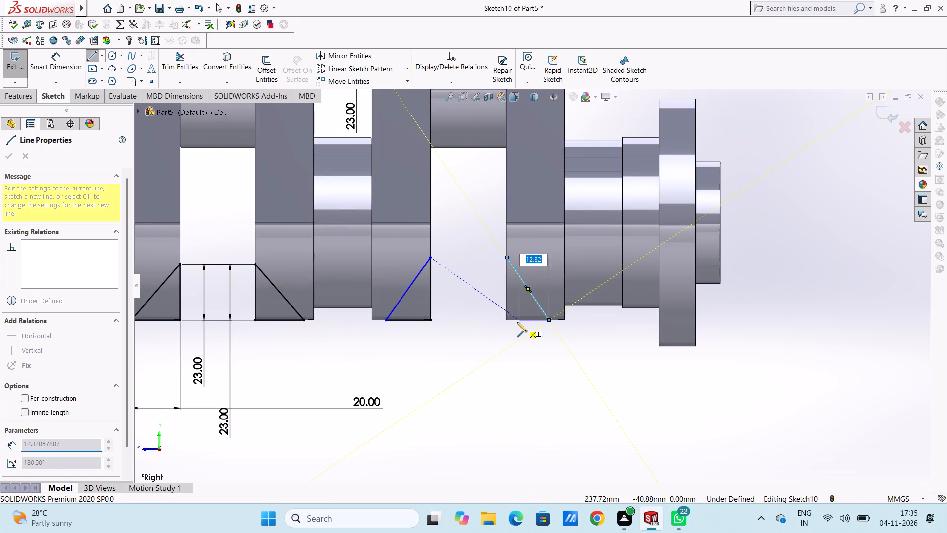
click(508, 320)
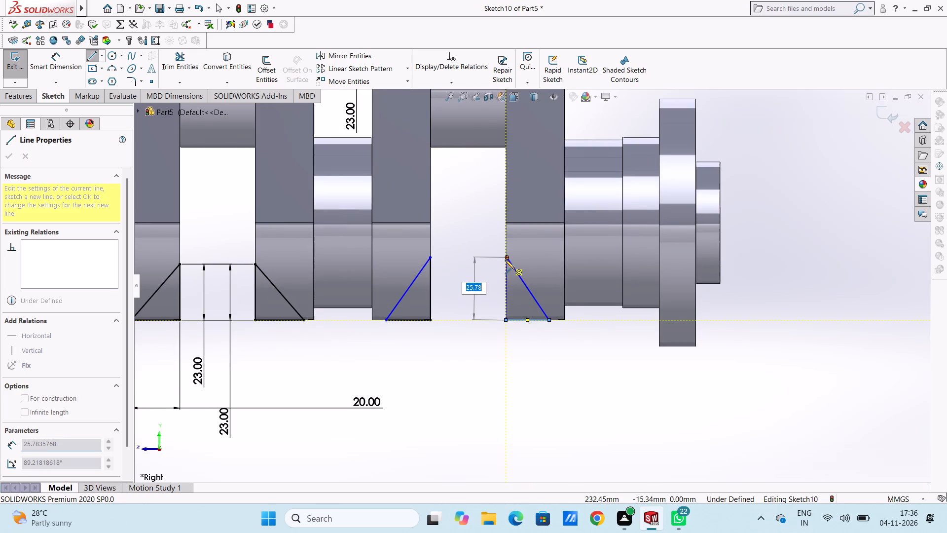
click(505, 257)
Sketch a closed right triangle about 19 mm wide and 19 mm tall at the fourth web's upper corner, facing the flange.
scroll(498, 251, up, 10)
scroll(539, 205, down, 3)
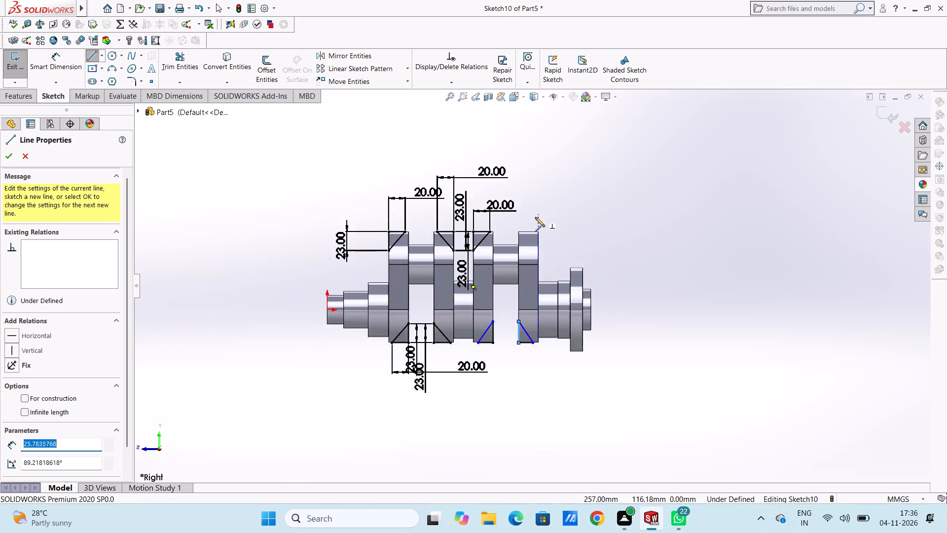
scroll(535, 217, down, 3)
scroll(497, 293, down, 4)
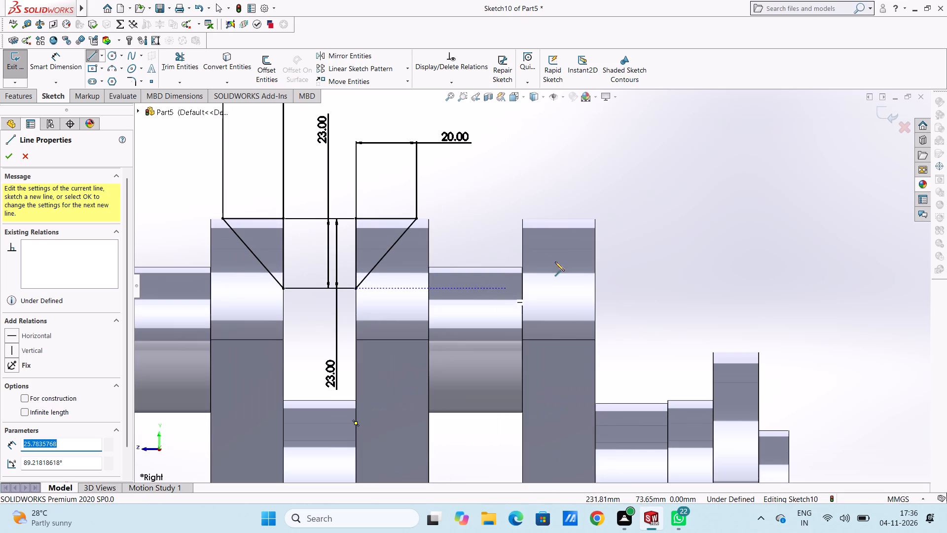
click(537, 219)
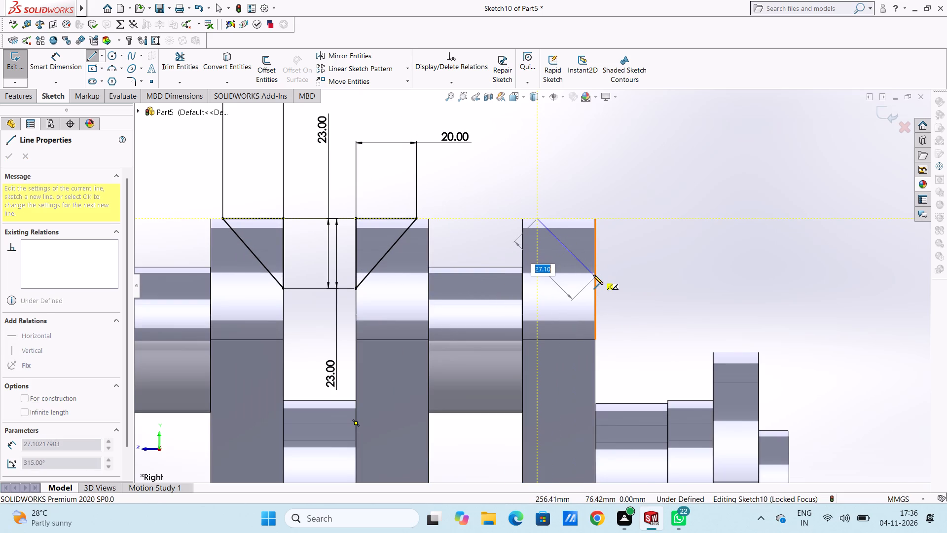
click(593, 275)
click(596, 220)
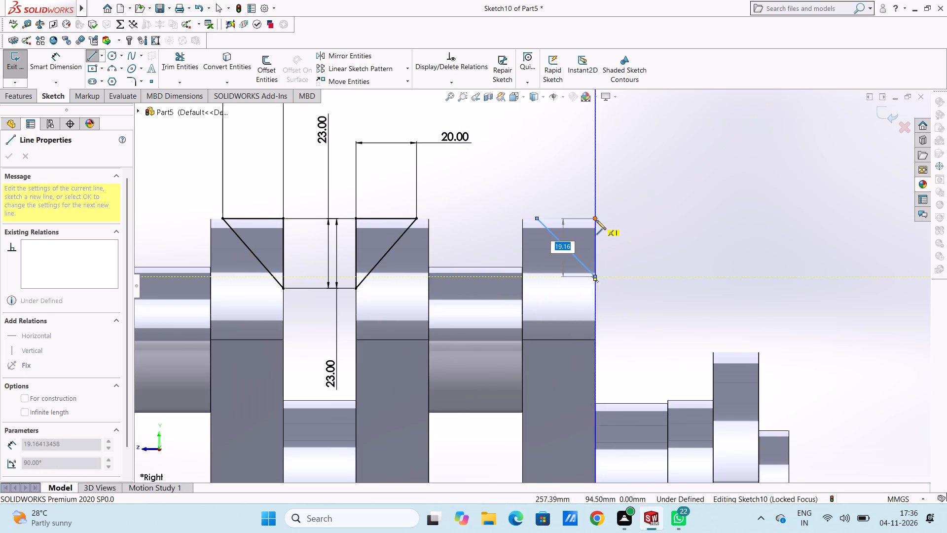
click(537, 218)
right_click(624, 128)
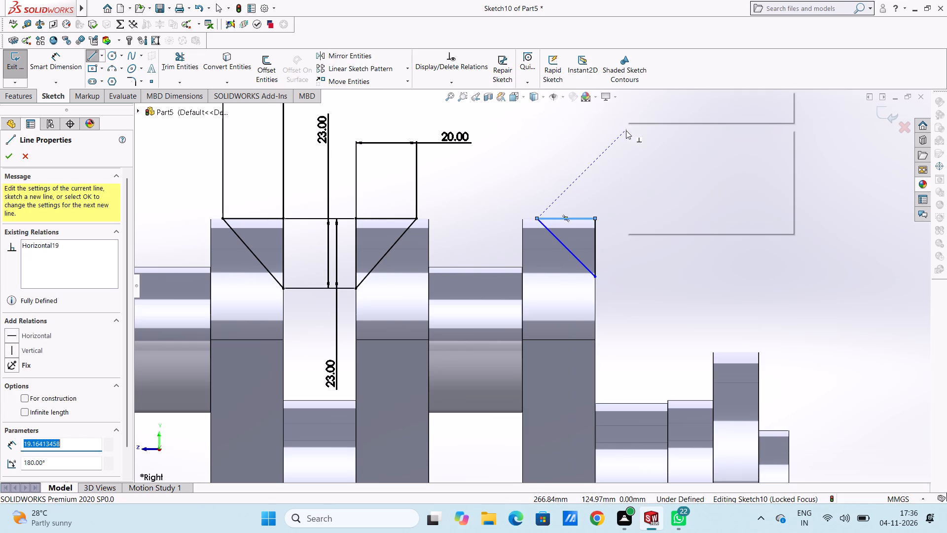
click(633, 133)
click(628, 155)
Dimension the triangle at the fourth web's upper corner to 20 mm wide and 23 mm tall.
scroll(628, 155, up, 5)
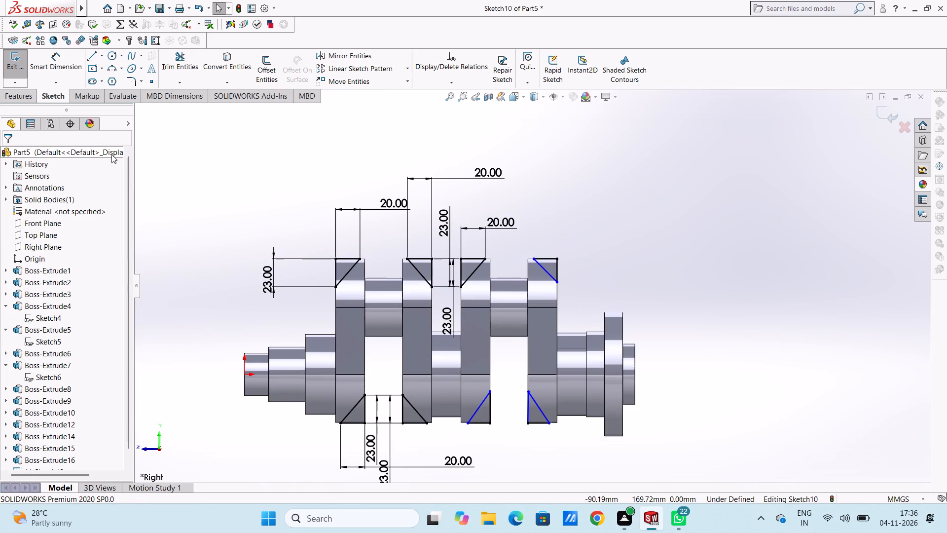
click(78, 60)
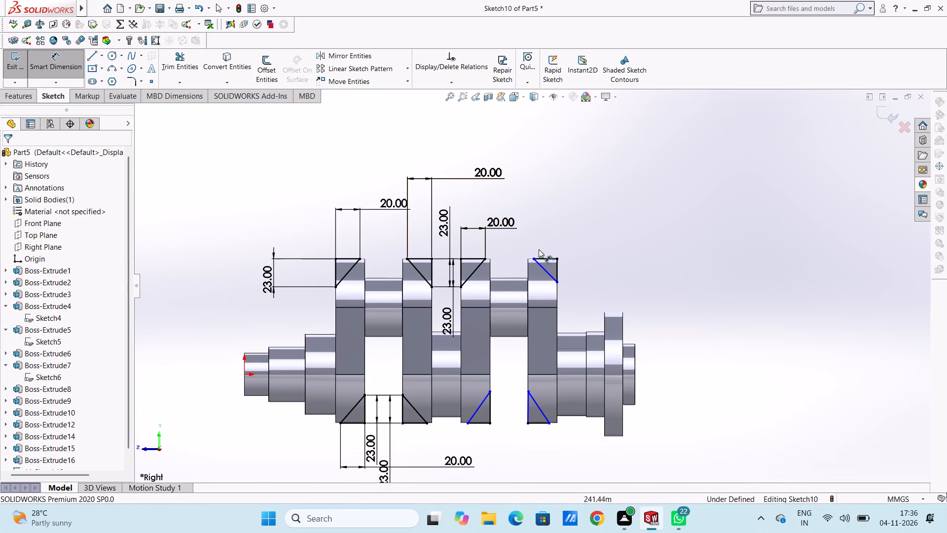
click(546, 256)
click(625, 168)
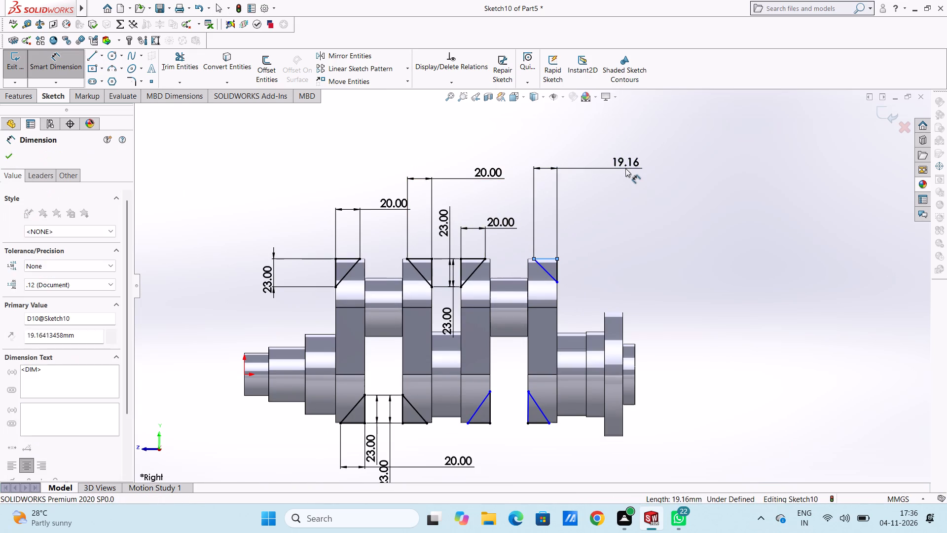
text(20)
key(Return)
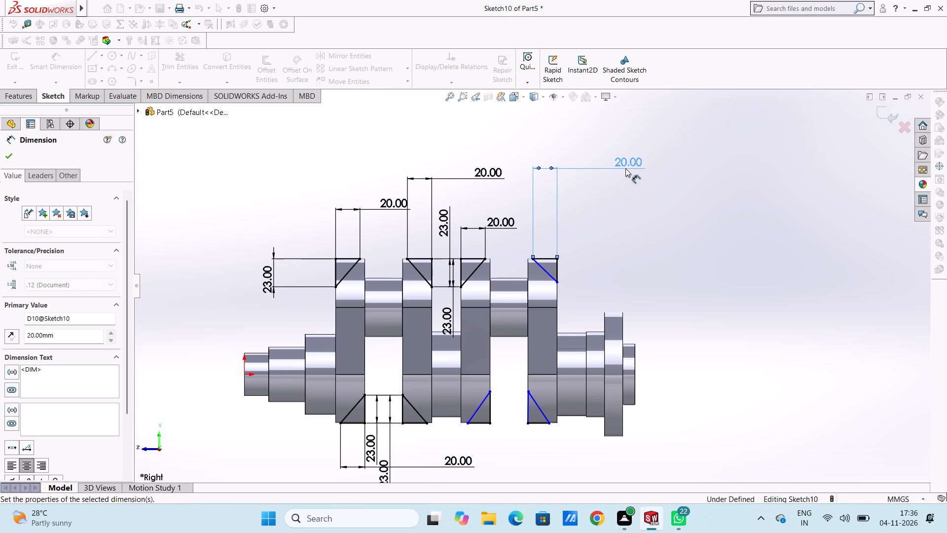
click(618, 283)
click(558, 266)
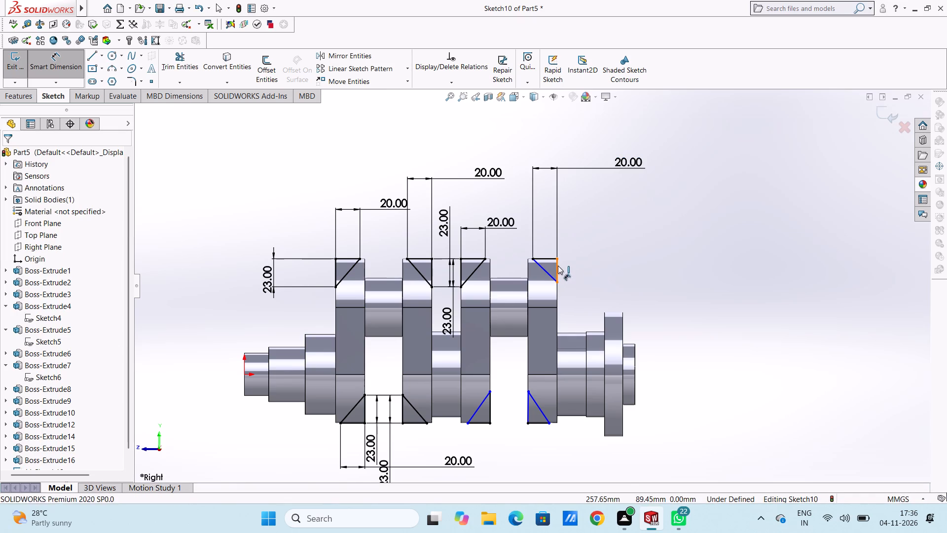
click(720, 259)
text(23)
key(Return)
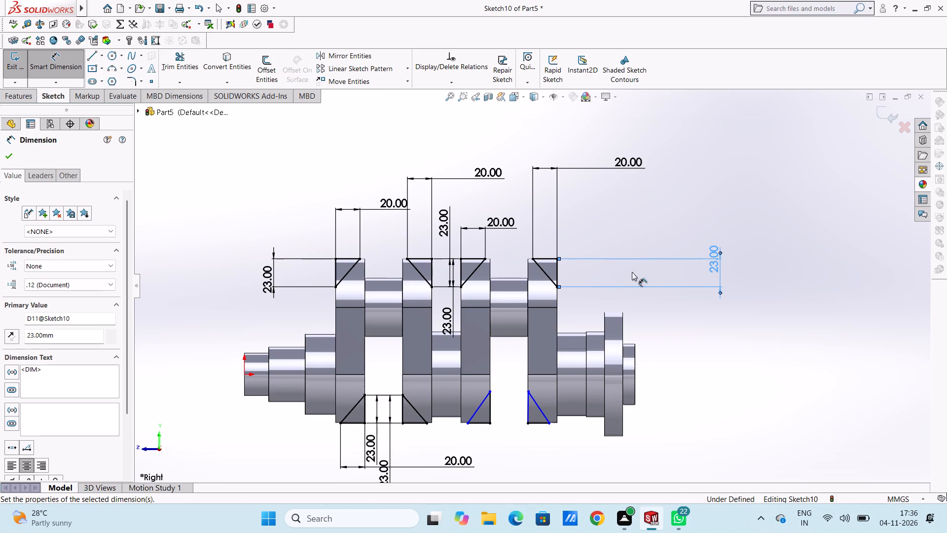
Dimension the triangle at the third web's lower corner to 20 mm wide and 23 mm tall.
click(611, 235)
scroll(513, 398, down, 2)
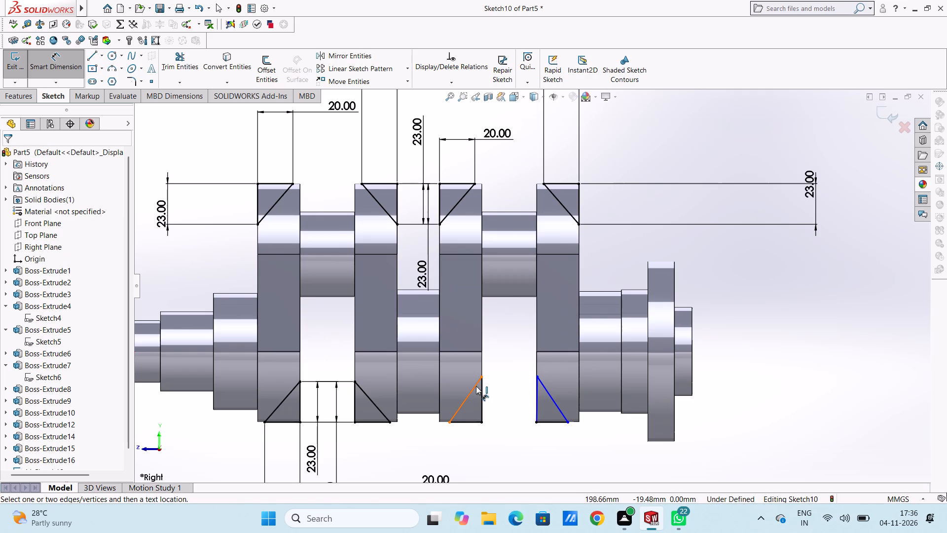
click(458, 420)
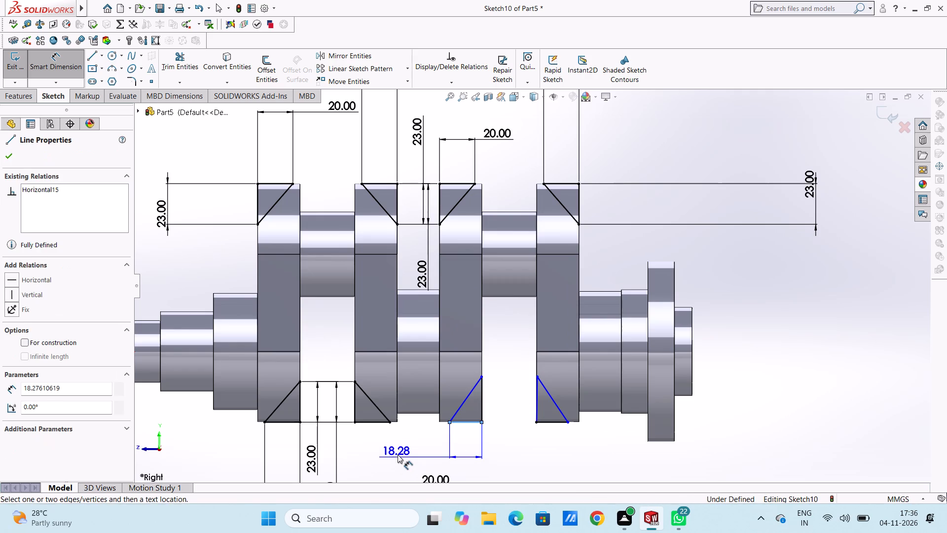
click(398, 454)
text(20)
key(Return)
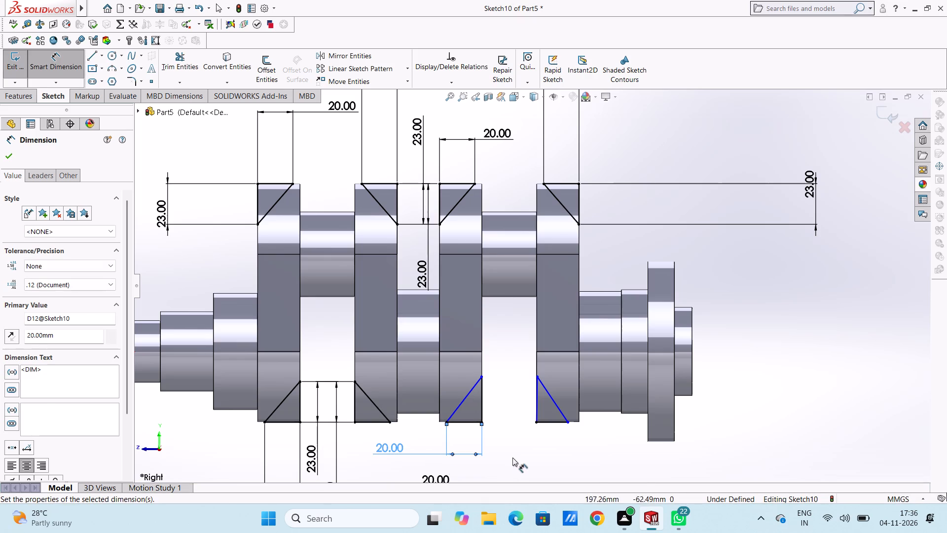
click(519, 455)
click(484, 393)
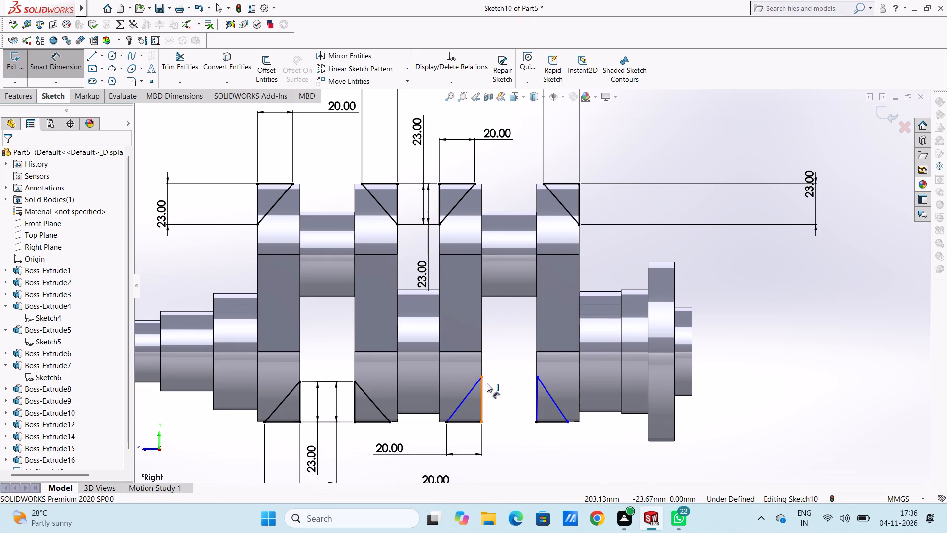
click(506, 342)
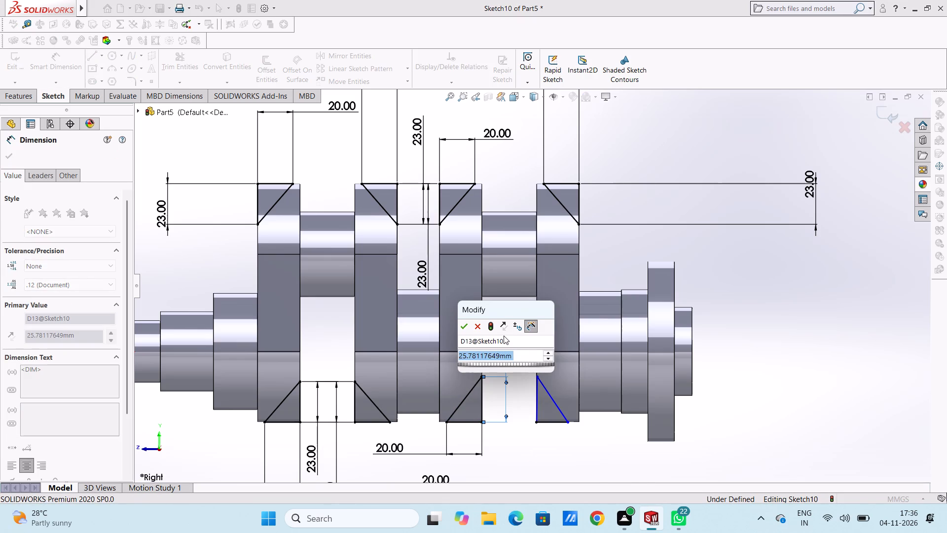
text(23)
key(Return)
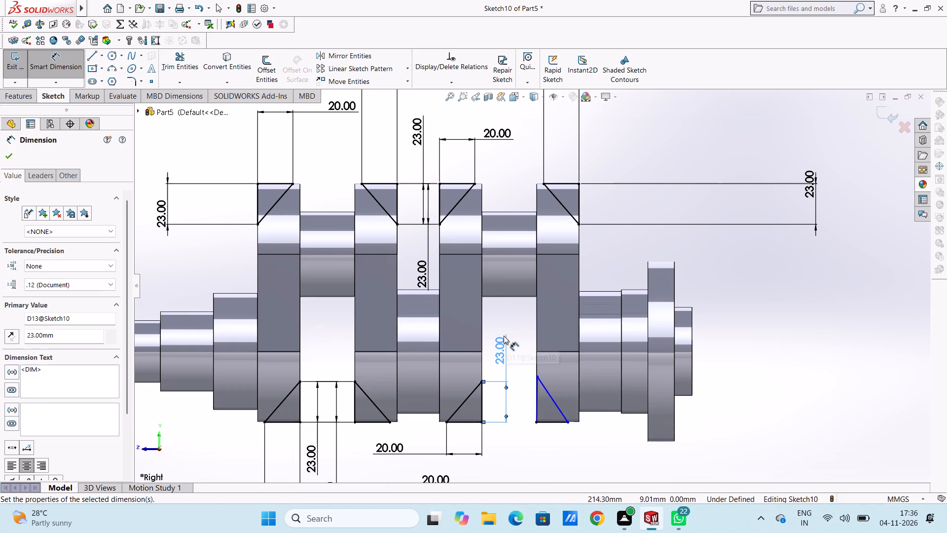
click(521, 323)
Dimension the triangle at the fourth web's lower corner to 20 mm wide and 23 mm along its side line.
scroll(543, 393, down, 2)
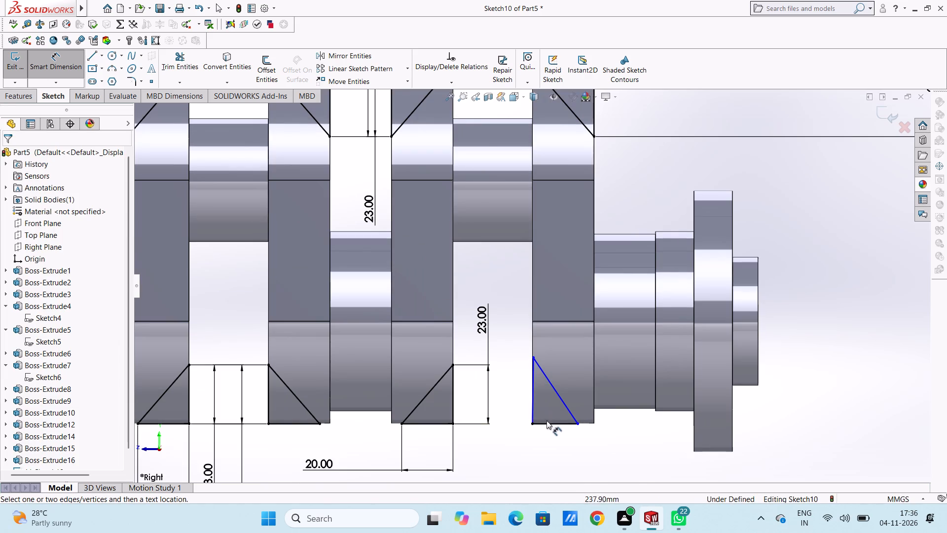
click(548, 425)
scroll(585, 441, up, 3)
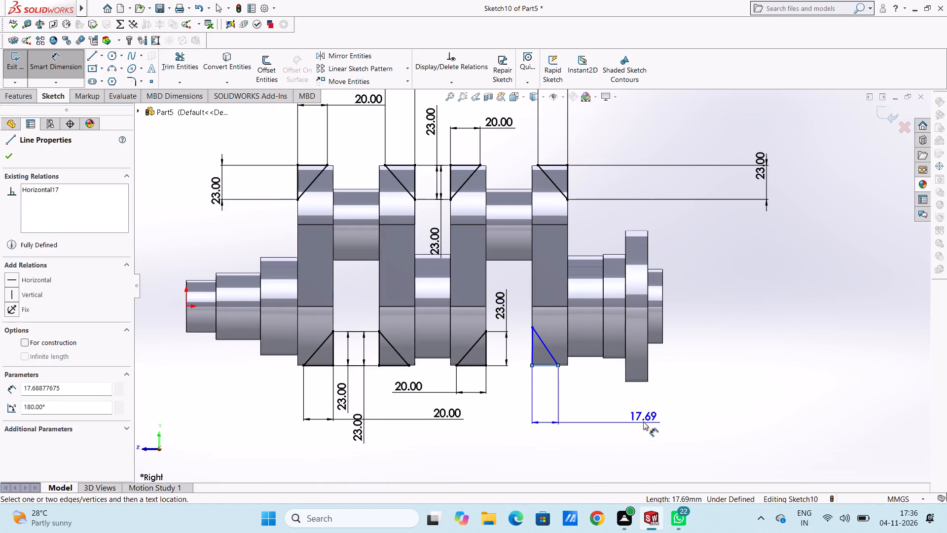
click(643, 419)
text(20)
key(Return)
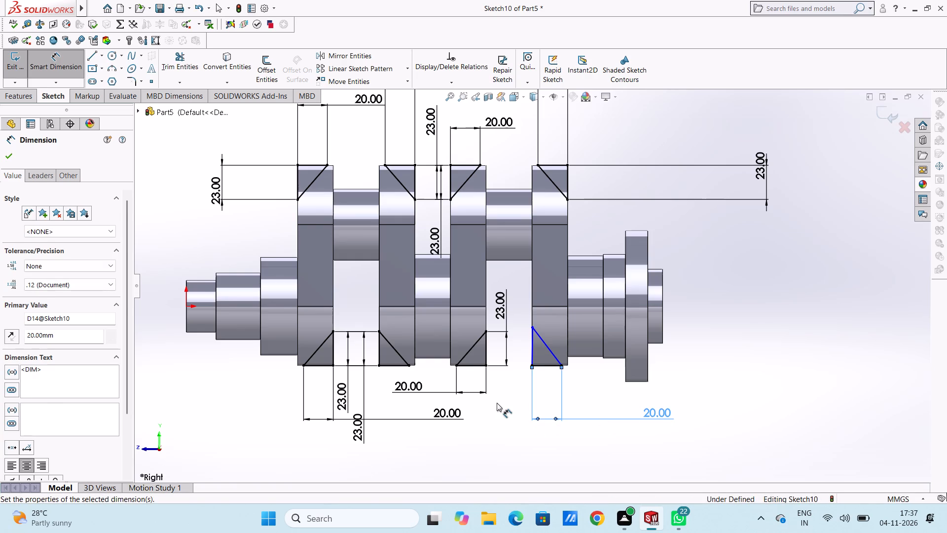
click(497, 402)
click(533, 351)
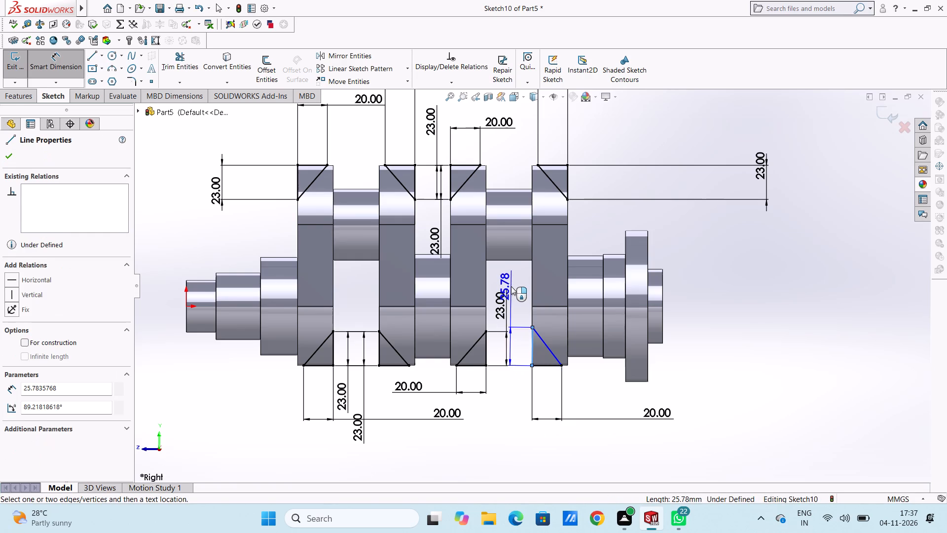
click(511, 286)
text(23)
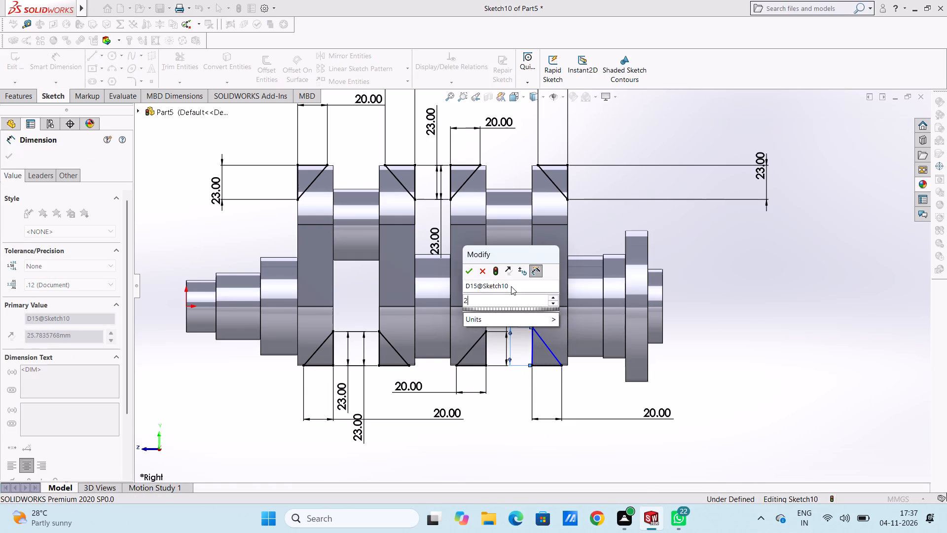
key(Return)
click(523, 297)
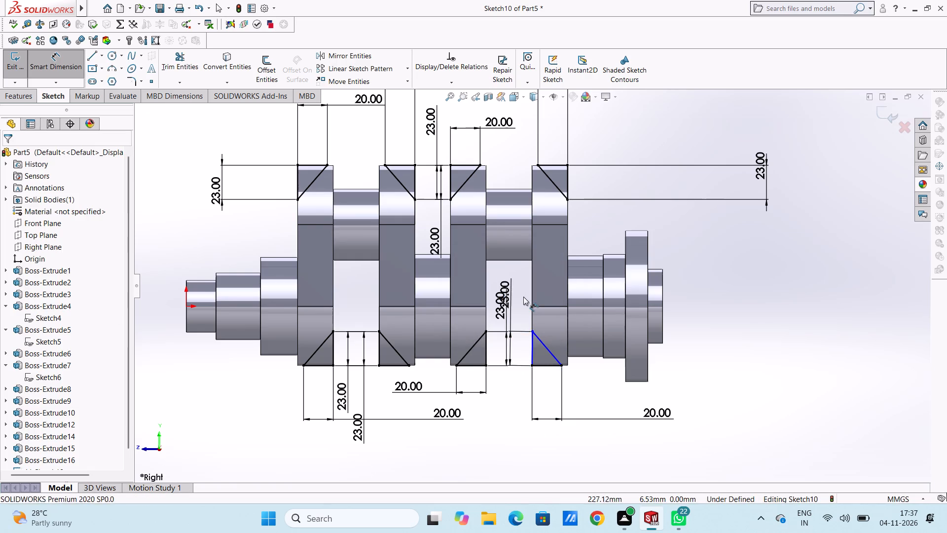
Trim away all three lines of the slightly skewed triangle at the fourth web's lower corner.
scroll(535, 361, down, 6)
scroll(573, 300, down, 4)
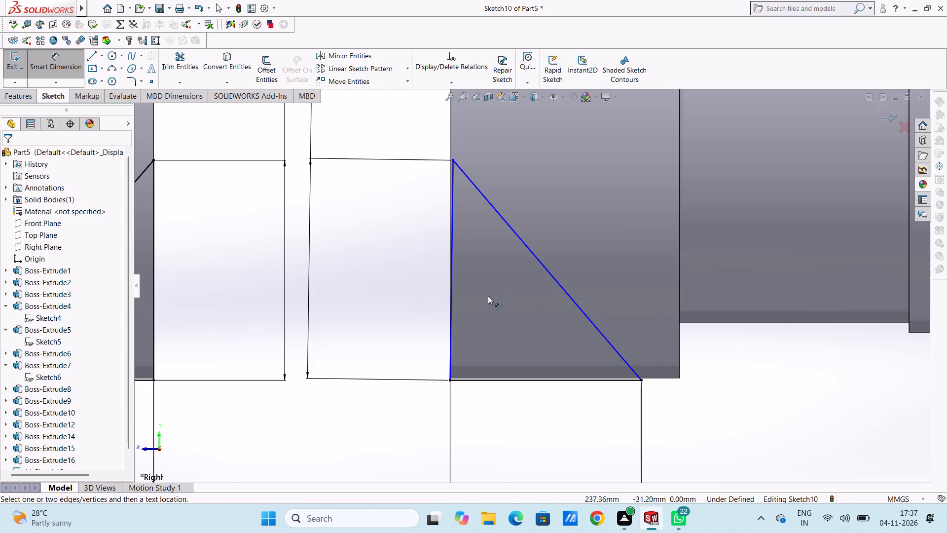
scroll(457, 262, down, 1)
scroll(456, 262, up, 5)
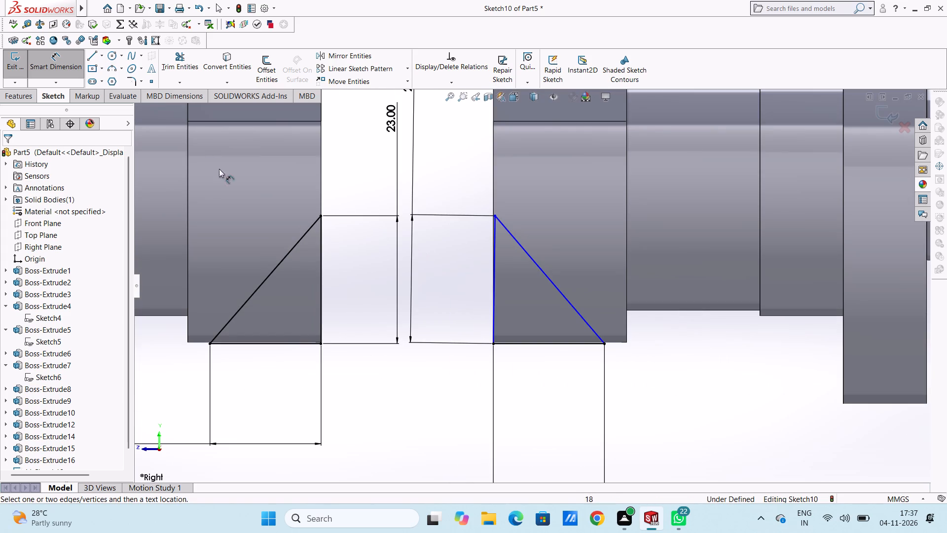
click(66, 69)
click(174, 60)
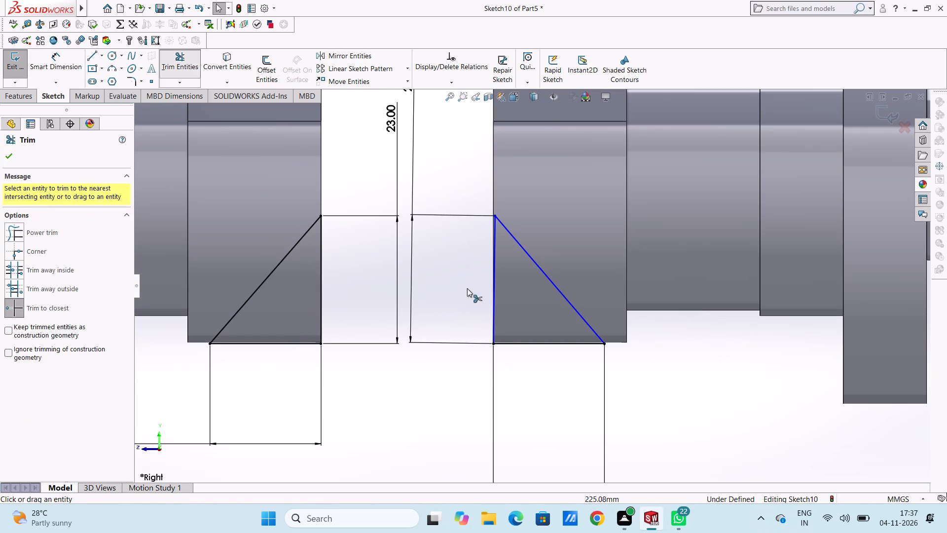
click(493, 291)
click(522, 252)
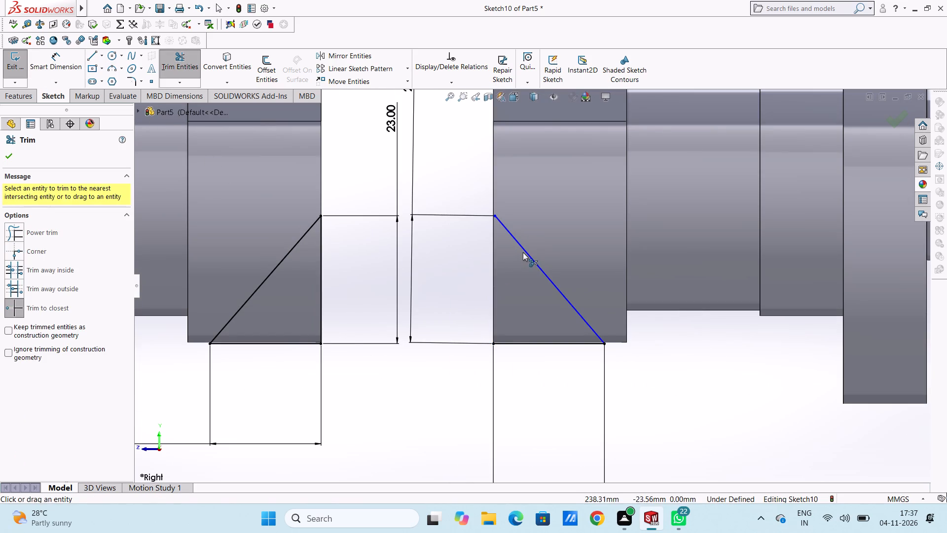
click(526, 252)
click(542, 345)
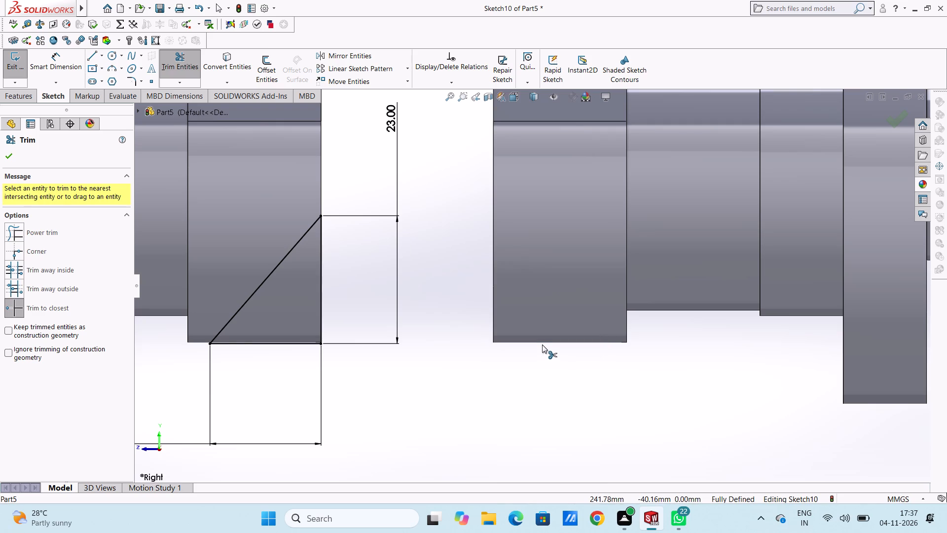
scroll(542, 344, up, 6)
click(11, 155)
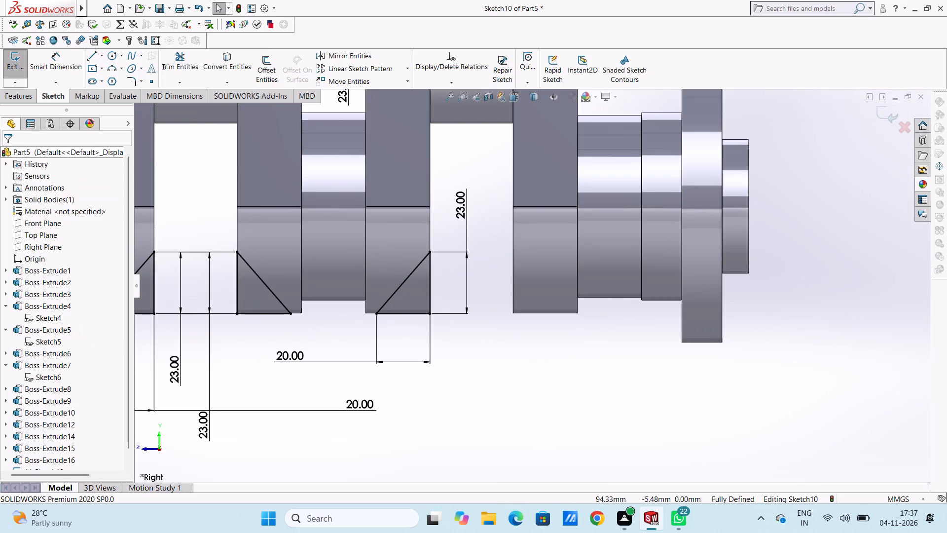
Sketch a closed right triangle about 18 mm wide and 25 mm tall at the fourth web's lower corner, facing the third web.
click(90, 56)
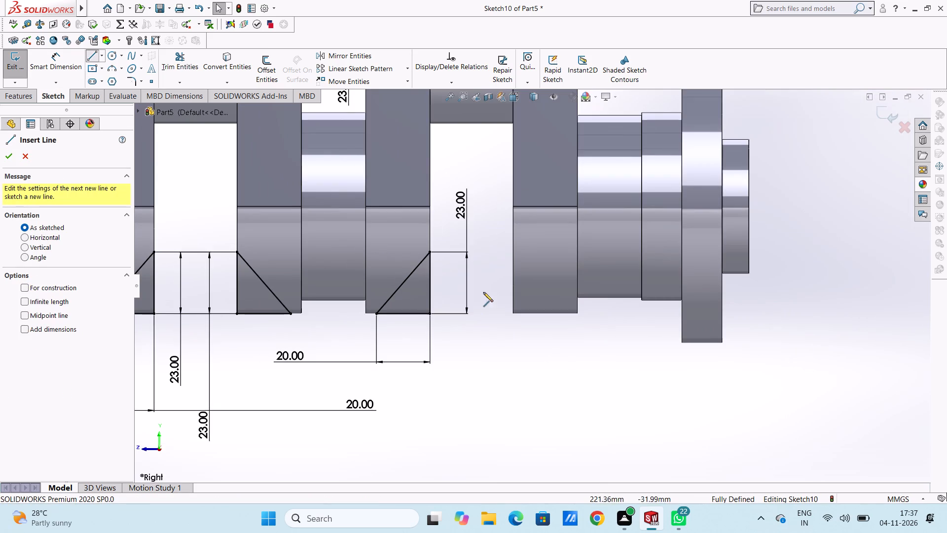
click(513, 314)
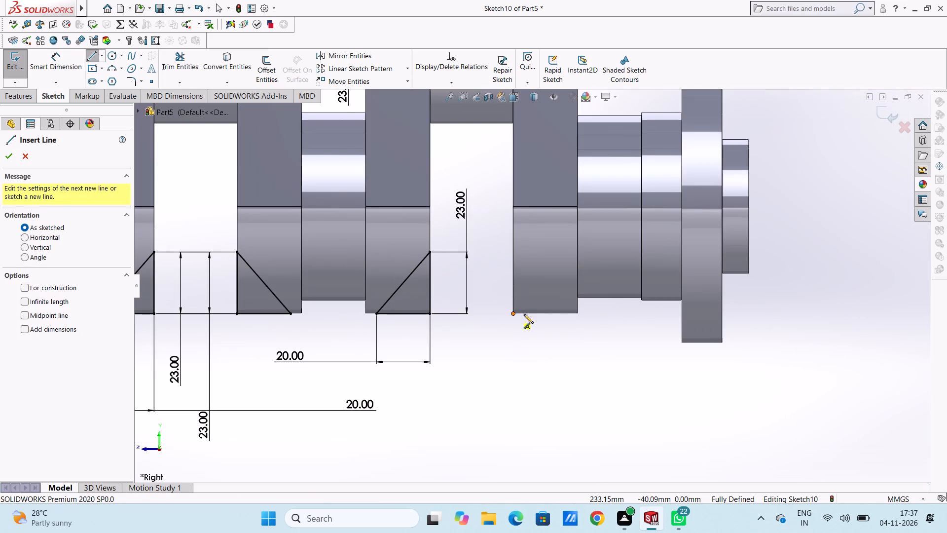
click(562, 314)
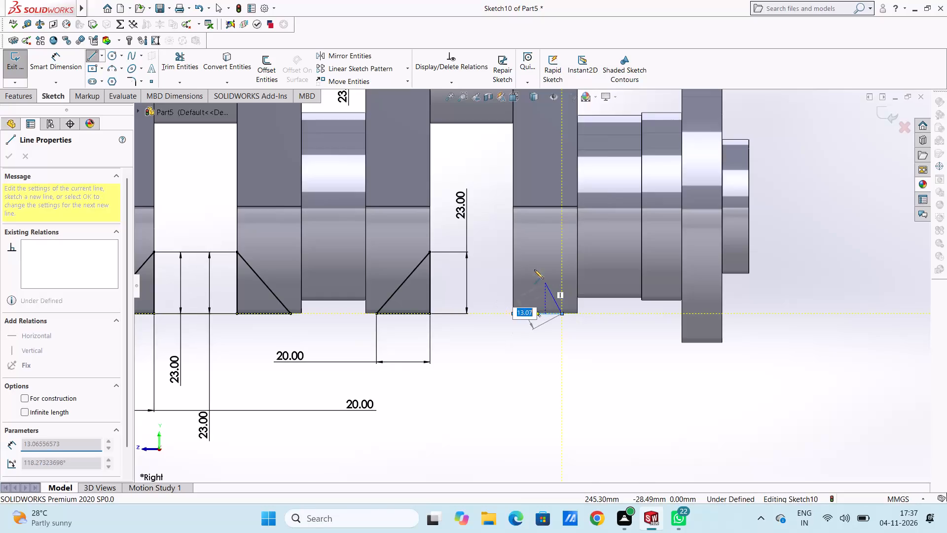
click(514, 246)
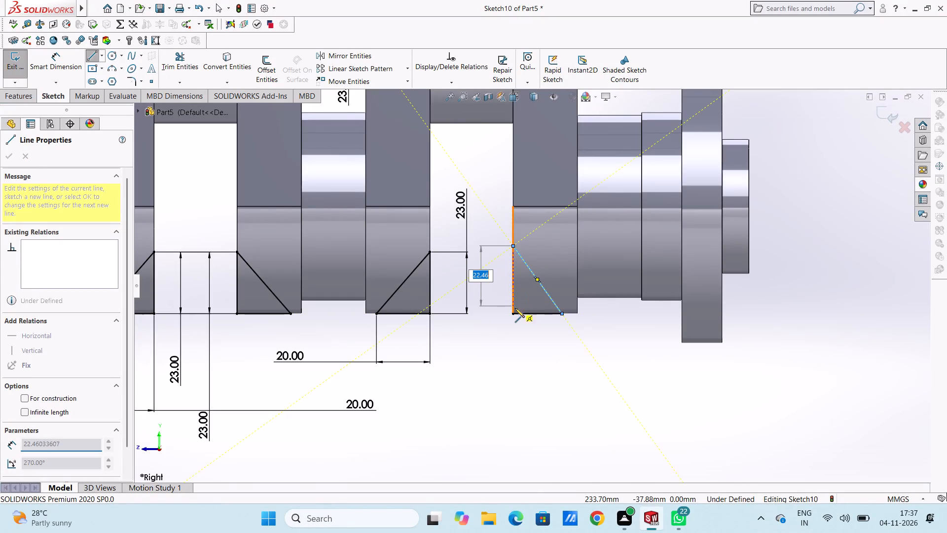
click(514, 313)
right_click(492, 323)
click(496, 332)
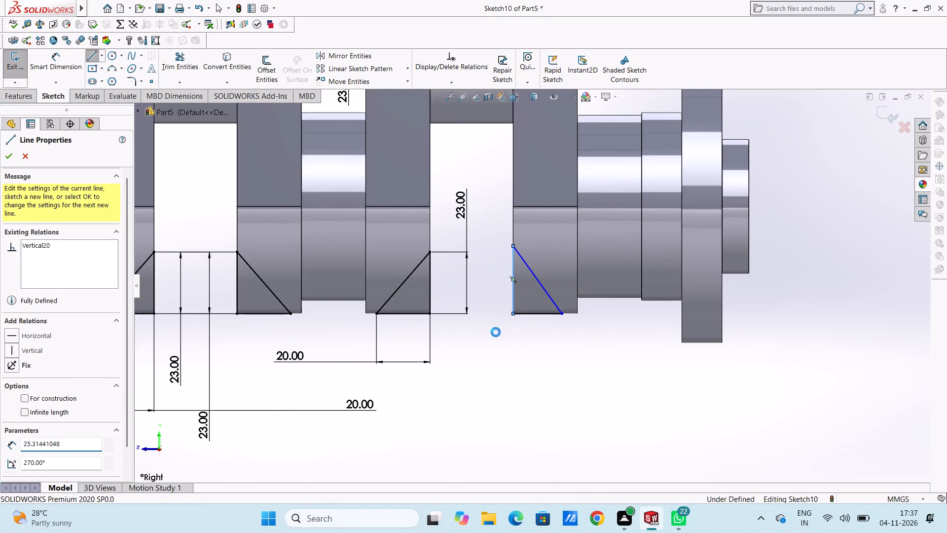
click(495, 336)
Dimension the new triangle at the fourth web's lower corner to 23 mm tall and 20 mm wide.
click(50, 60)
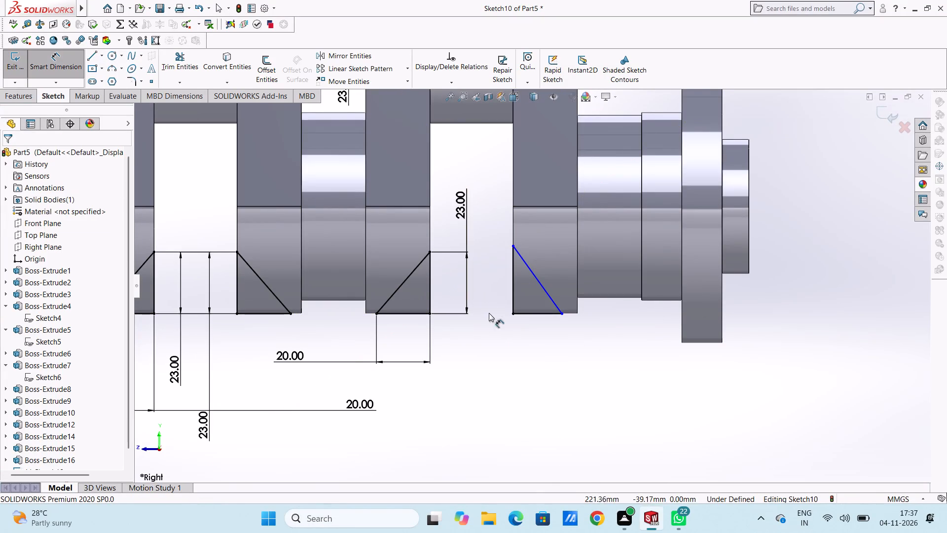
click(511, 293)
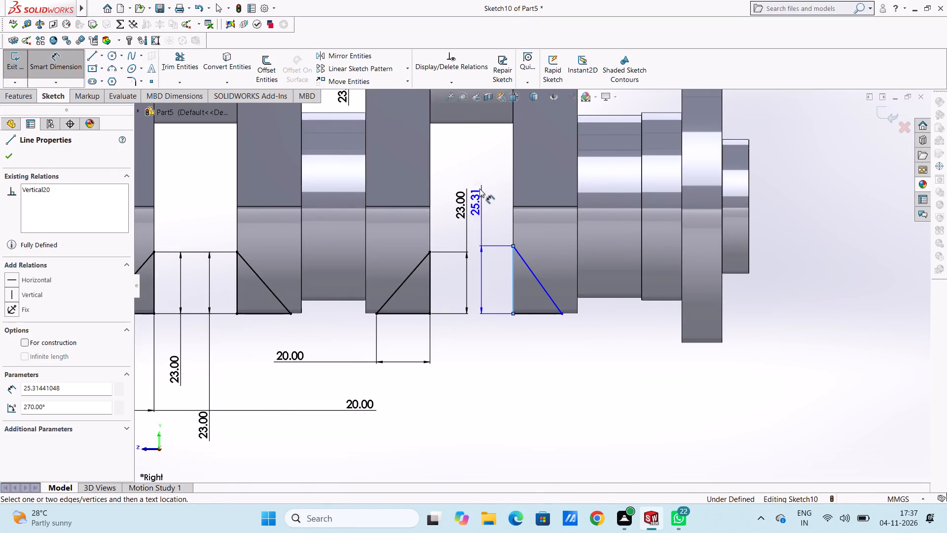
click(479, 183)
text(23)
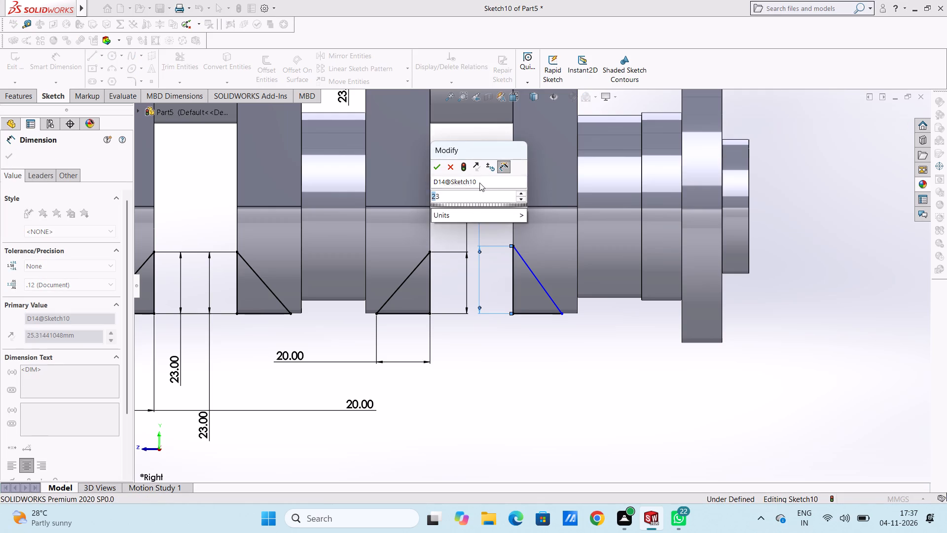
key(Return)
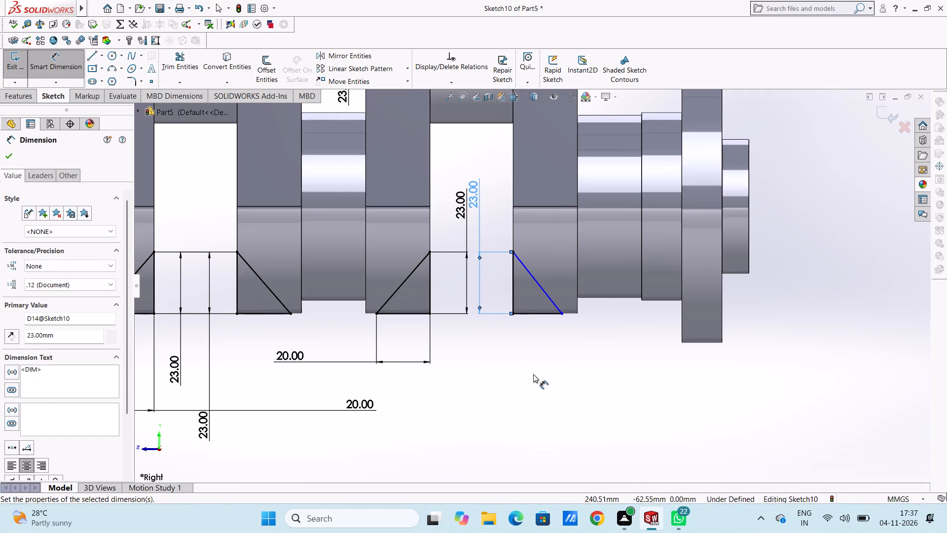
click(533, 374)
click(546, 314)
click(605, 391)
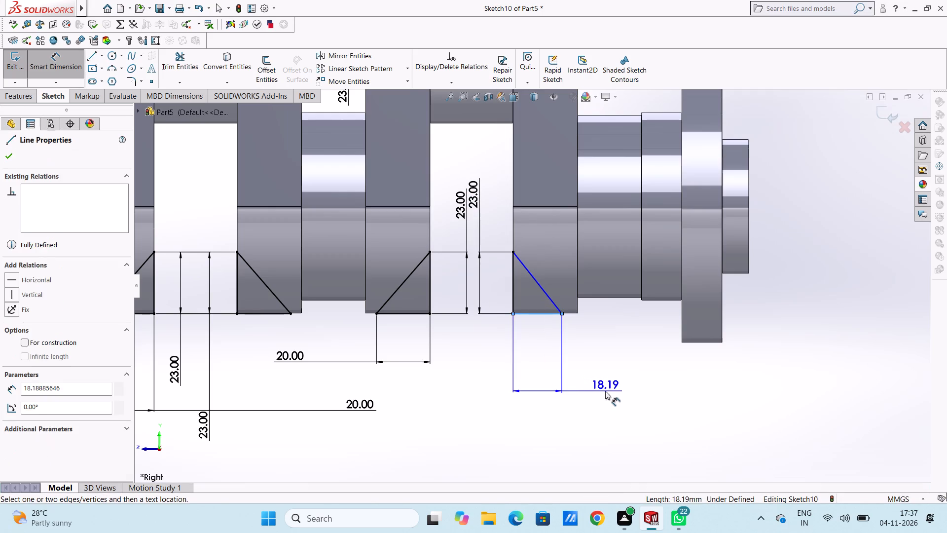
text(20)
key(Return)
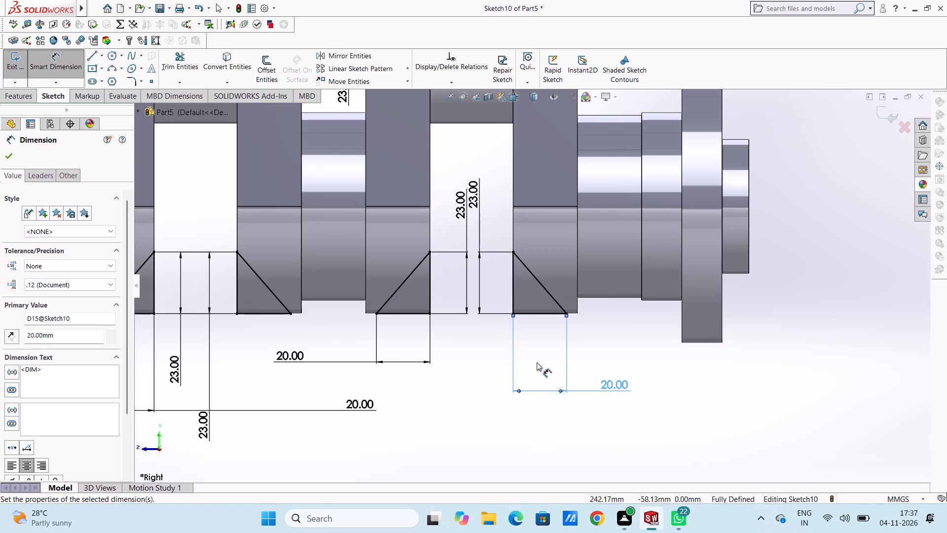
click(478, 401)
scroll(478, 401, up, 7)
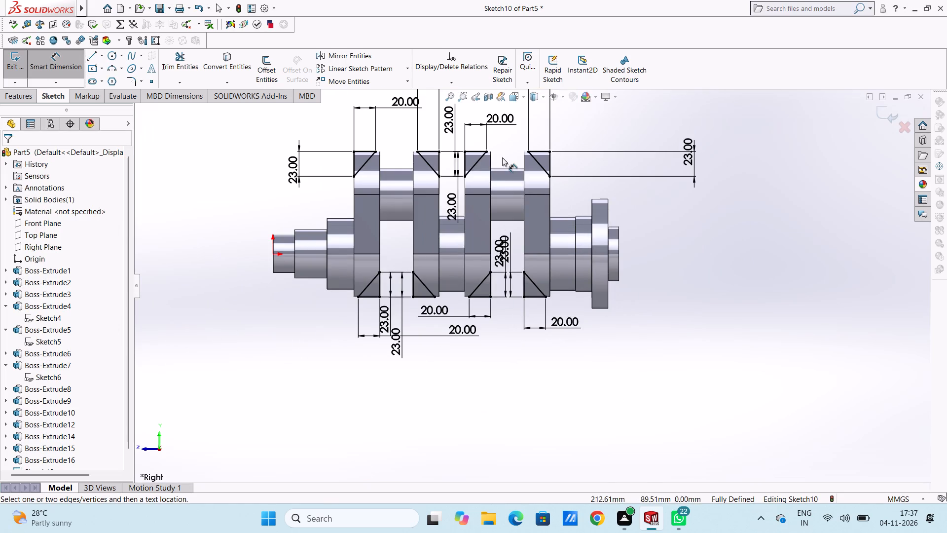
click(56, 66)
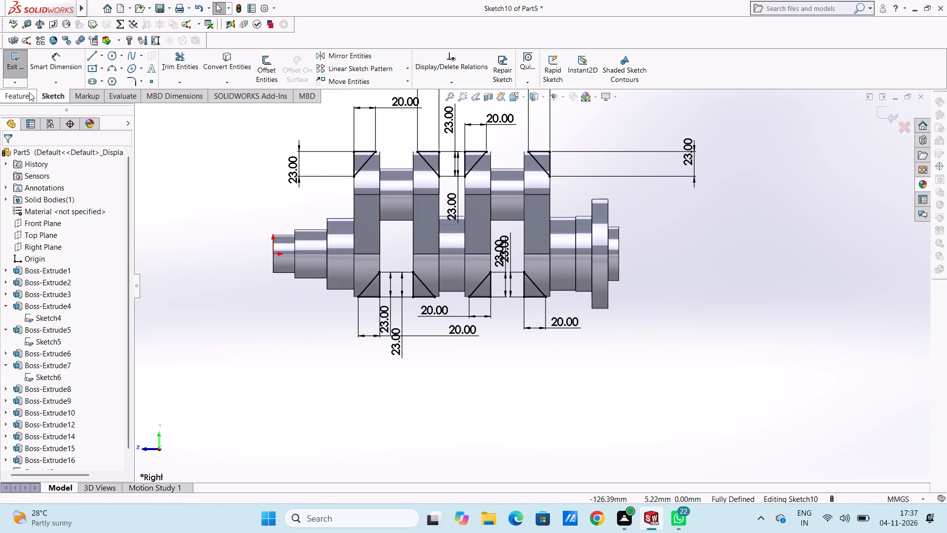
Cut-extrude all the web-corner triangles from the sketch plane with a Through All end condition.
click(28, 94)
click(167, 63)
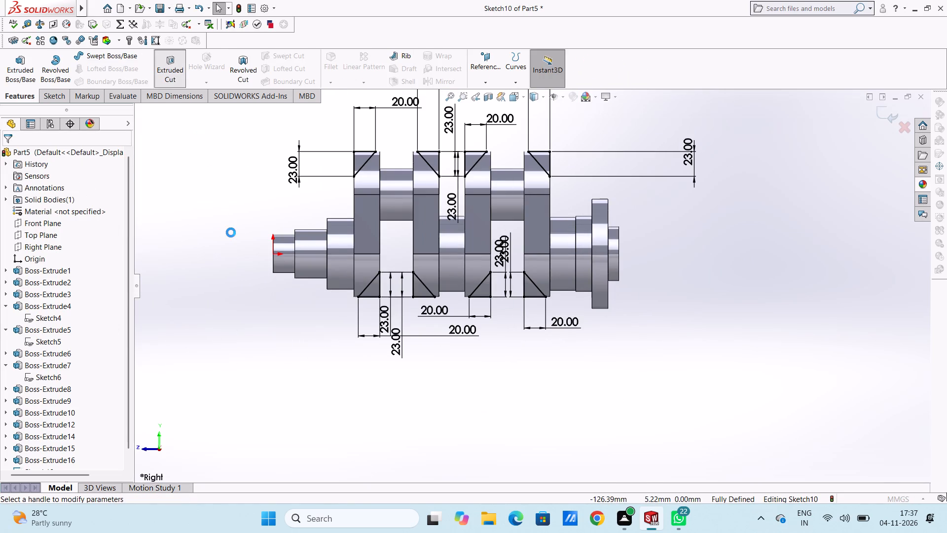
middle_drag(217, 191, 262, 216)
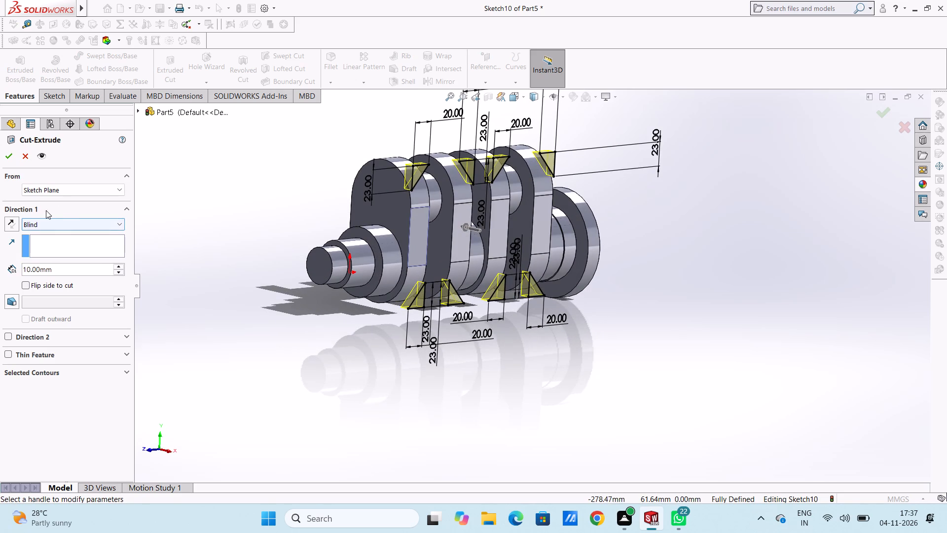
click(62, 219)
click(61, 242)
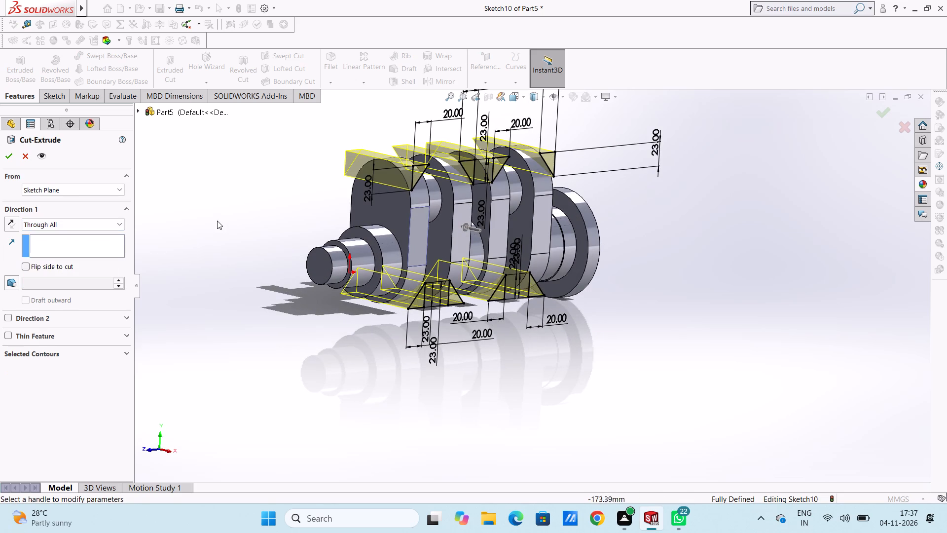
click(8, 155)
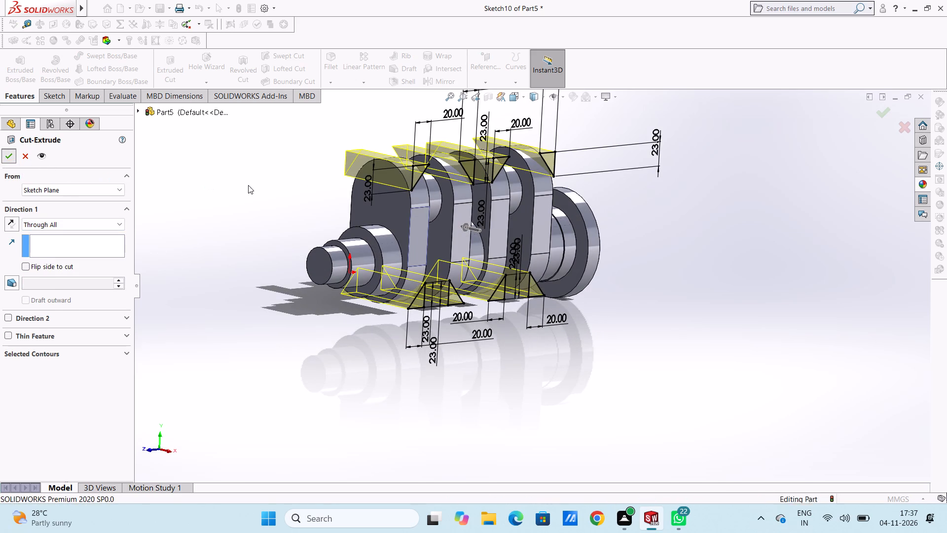
Fillet the edge where the smallest end journal meets the next larger journal with a 1 mm radius.
click(248, 185)
middle_drag(251, 195, 210, 193)
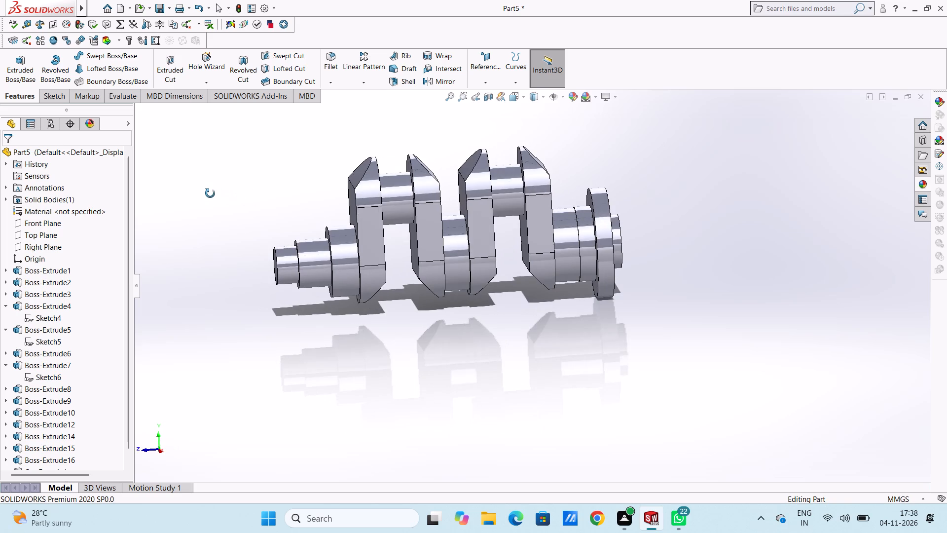
middle_drag(210, 193, 221, 190)
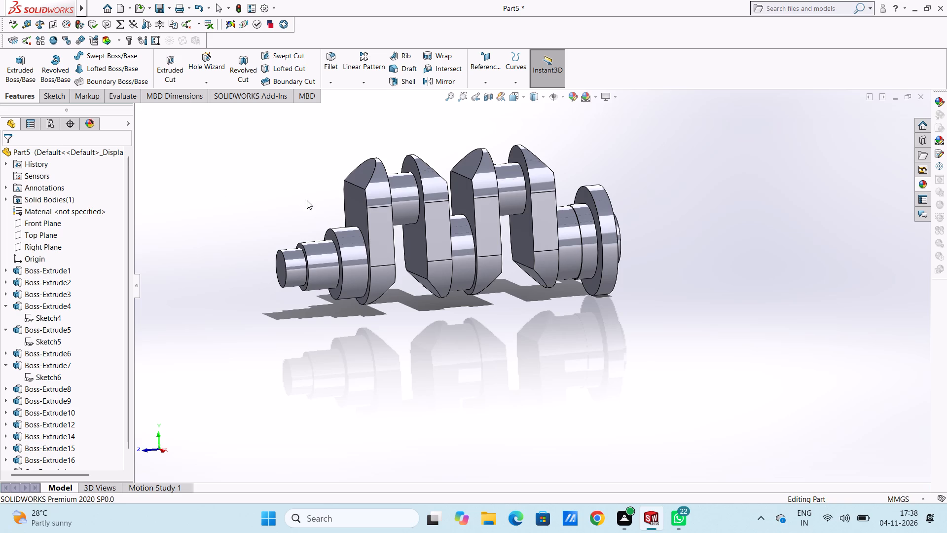
scroll(329, 193, down, 3)
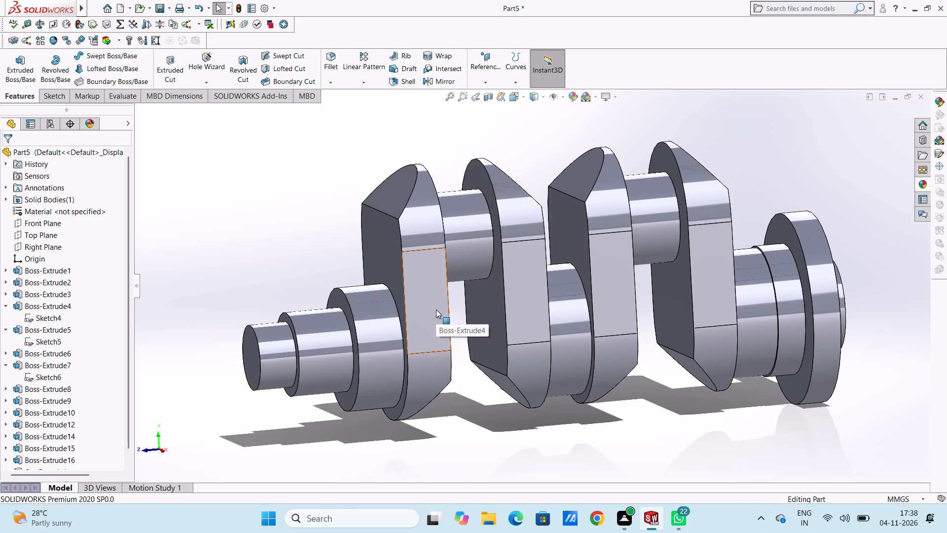
click(336, 58)
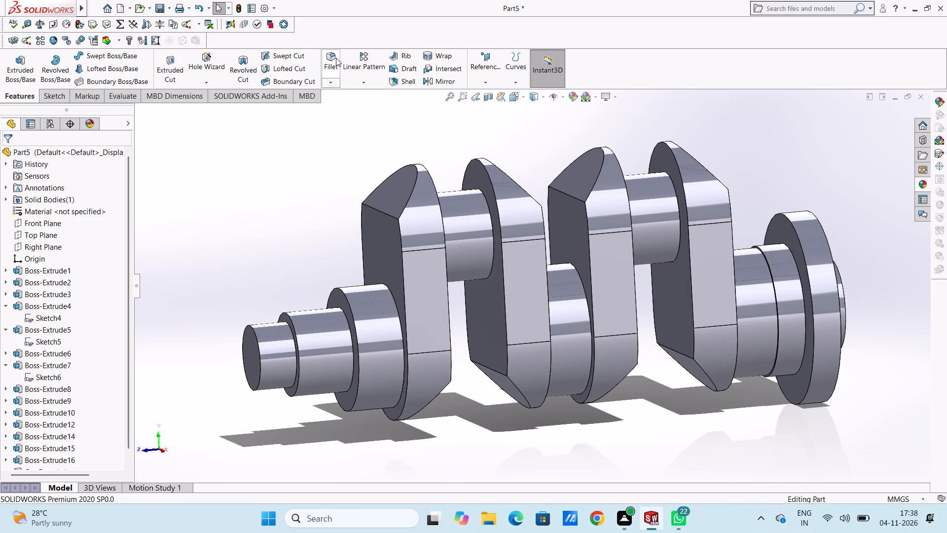
key(1)
key(Return)
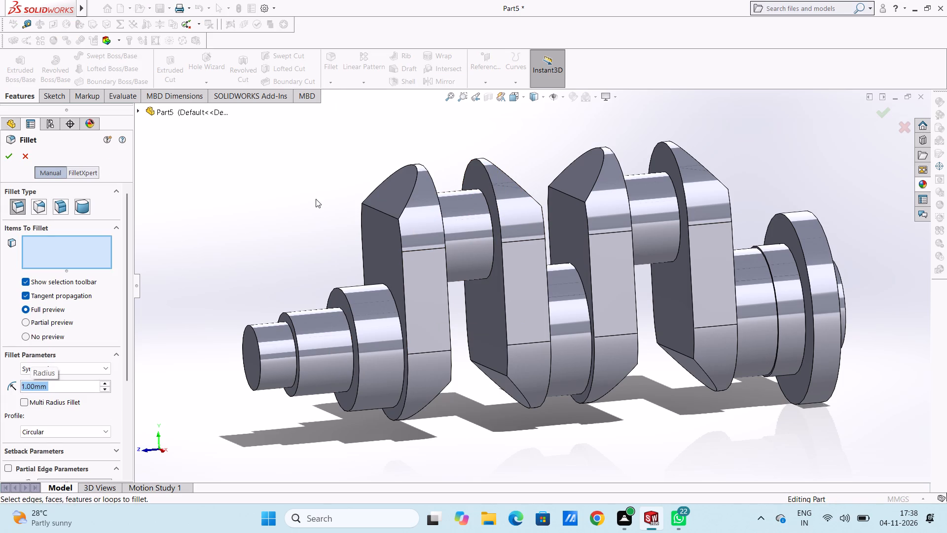
scroll(354, 287, down, 5)
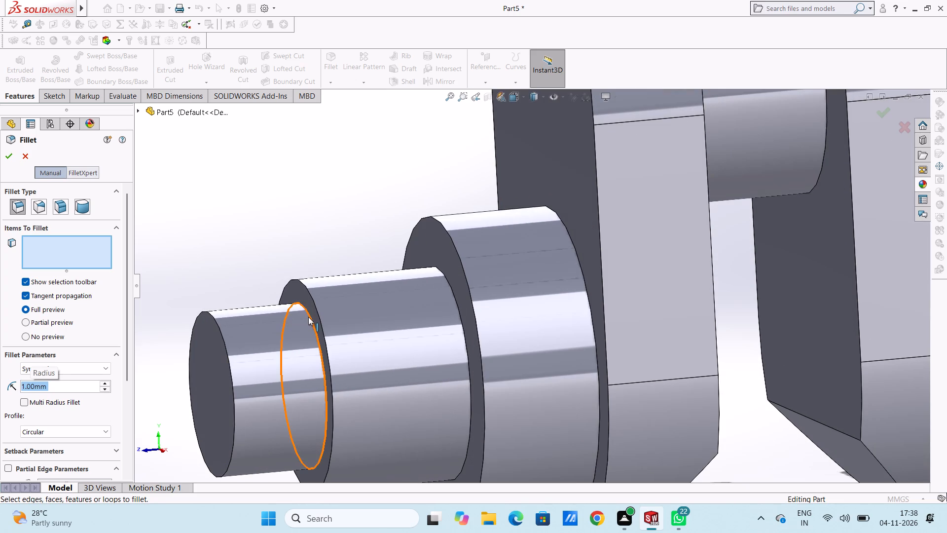
click(308, 317)
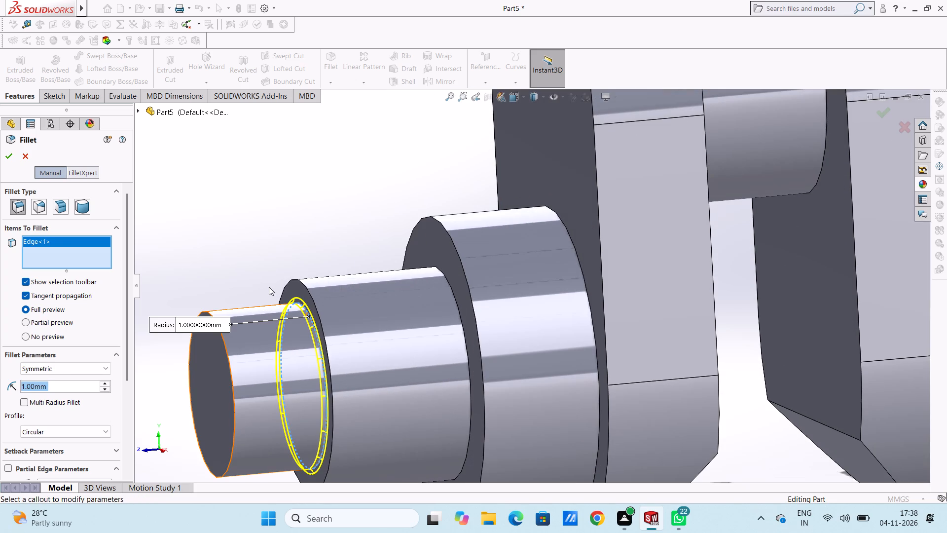
click(5, 153)
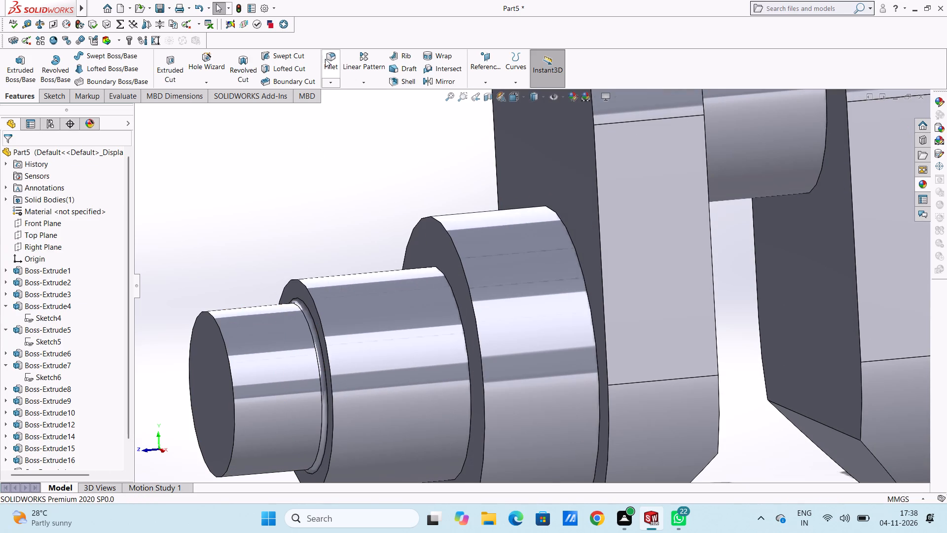
Fillet the edge where the second stepped journal meets the third, larger journal with a 3 mm radius.
click(325, 59)
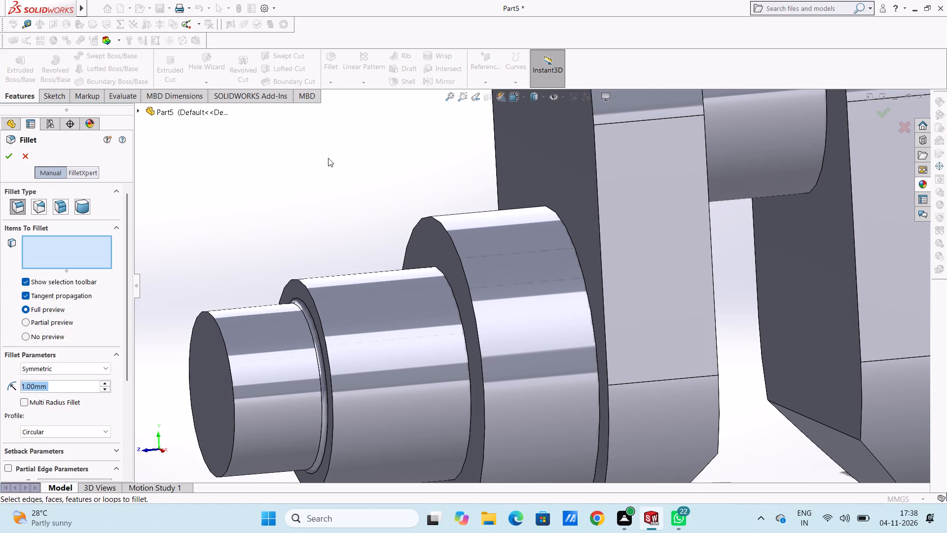
key(3)
key(Return)
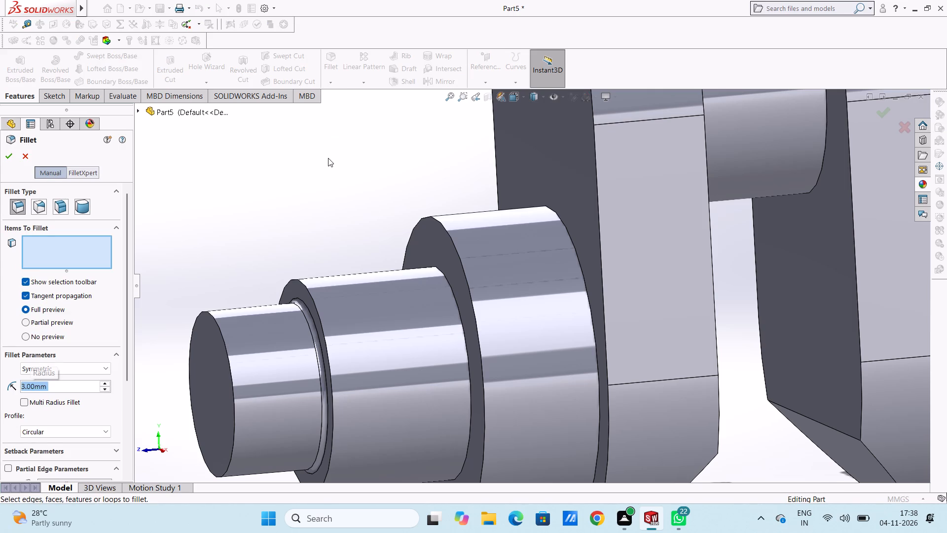
click(457, 300)
click(11, 158)
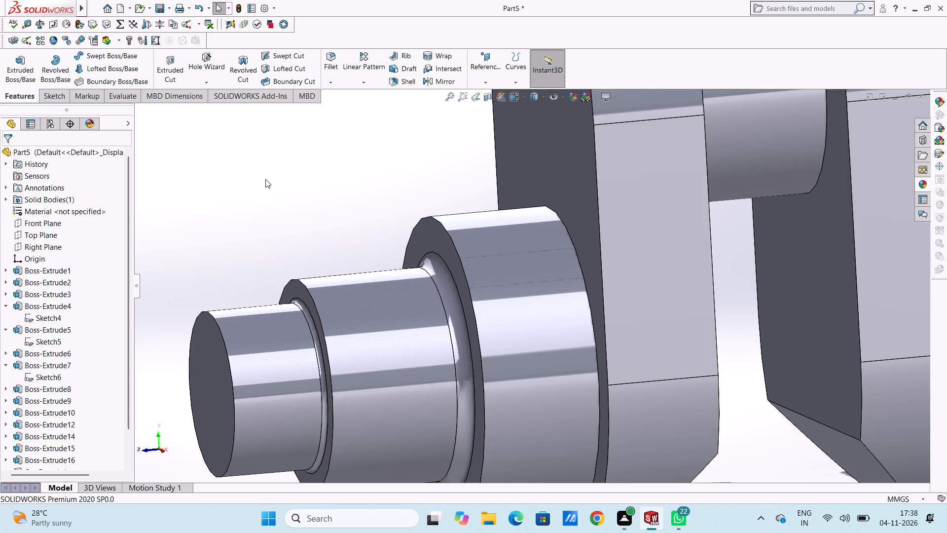
Start a 2 mm radius fillet and select the first web's outer edges plus its lower rounded face.
scroll(337, 182, up, 4)
middle_drag(372, 223, 347, 218)
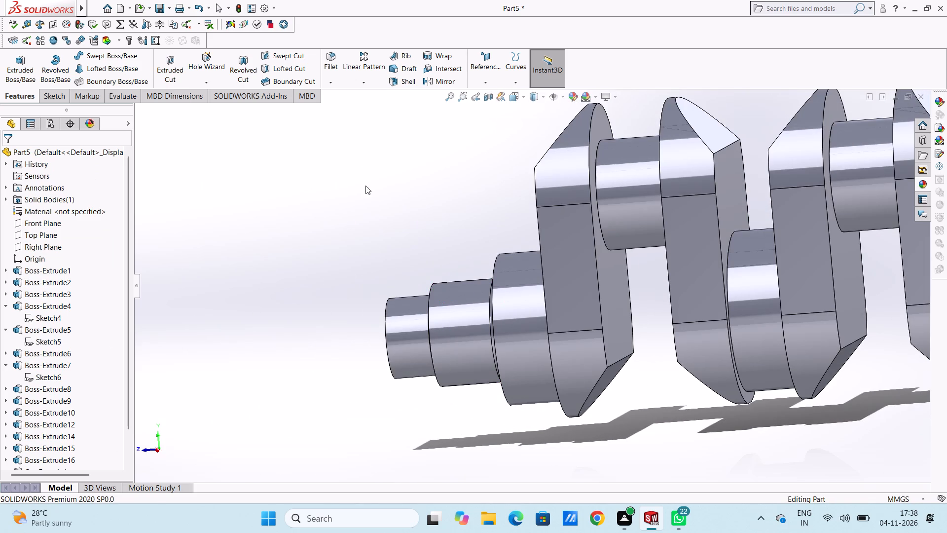
click(331, 62)
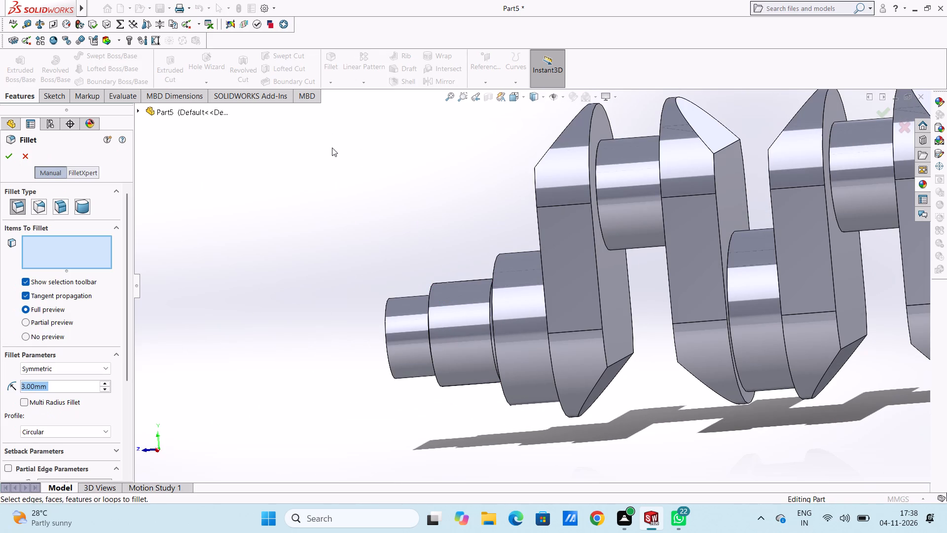
key(2)
key(Return)
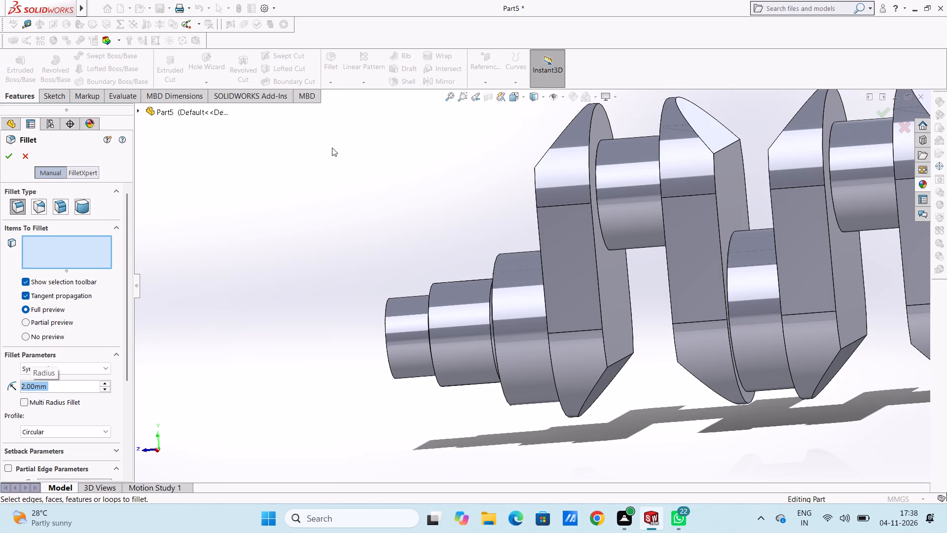
scroll(335, 149, up, 1)
middle_drag(353, 162, 393, 172)
scroll(597, 127, down, 3)
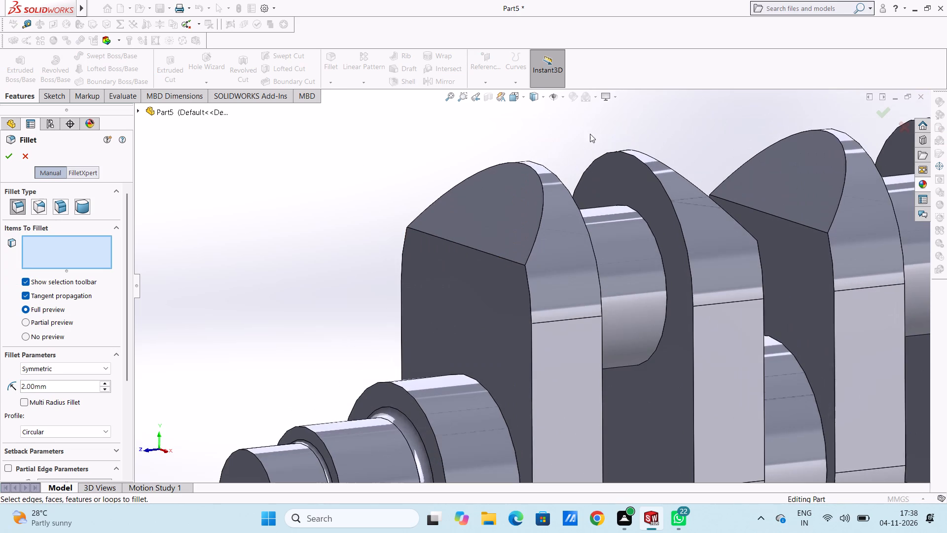
click(539, 178)
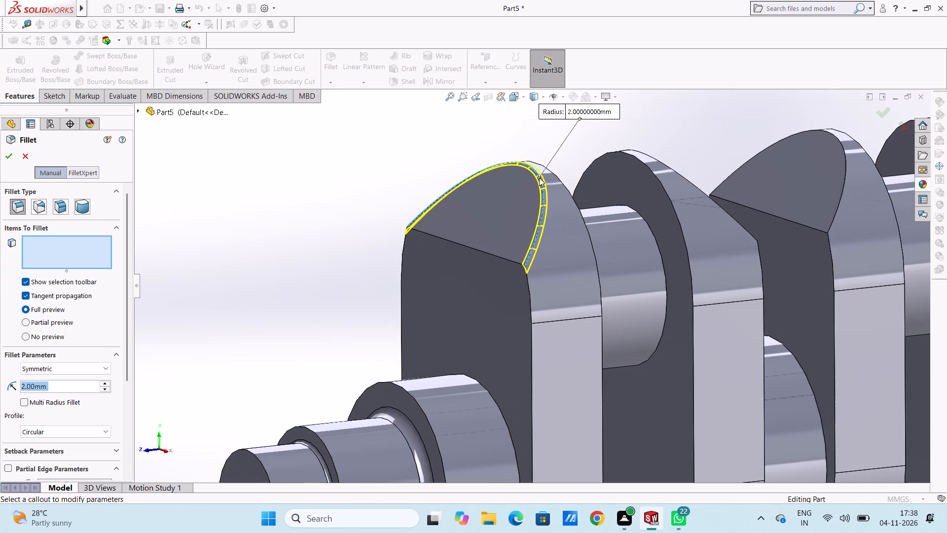
click(527, 285)
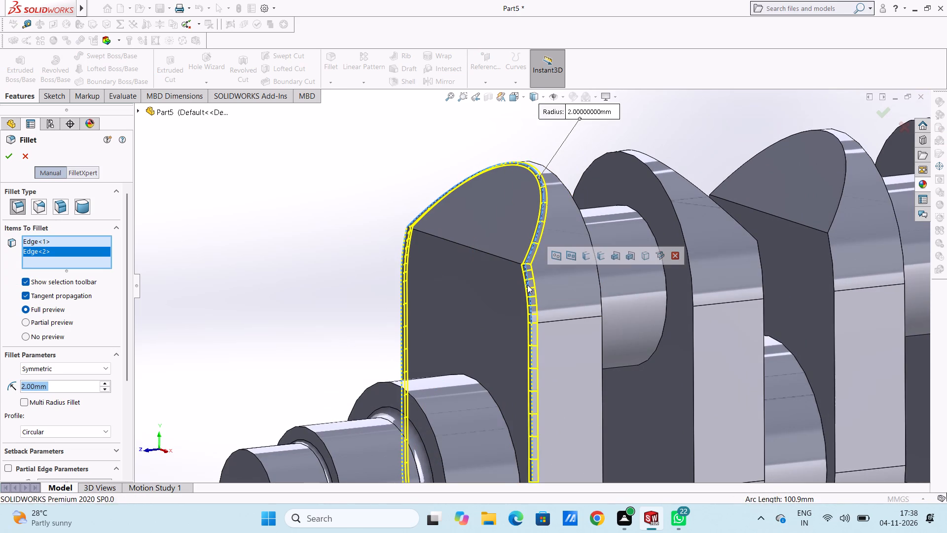
scroll(561, 232, up, 5)
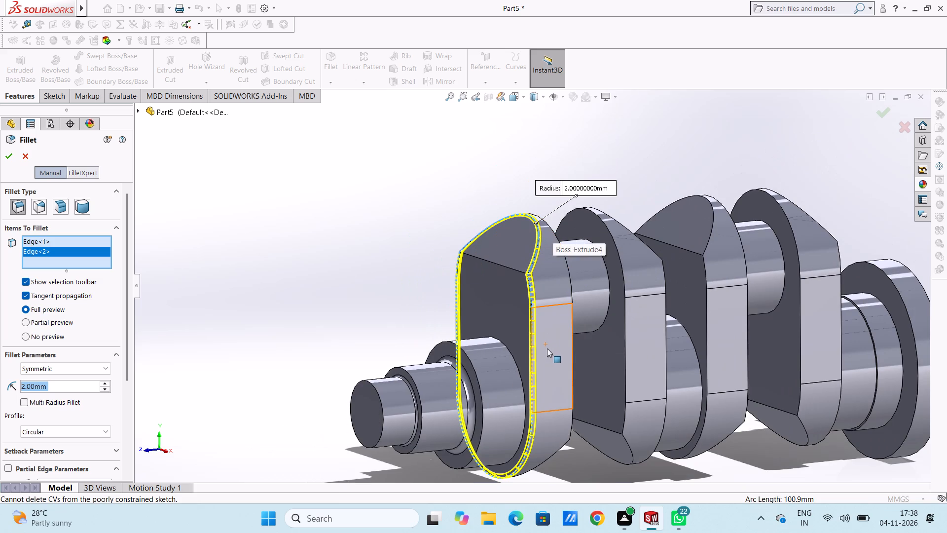
middle_drag(550, 352, 520, 329)
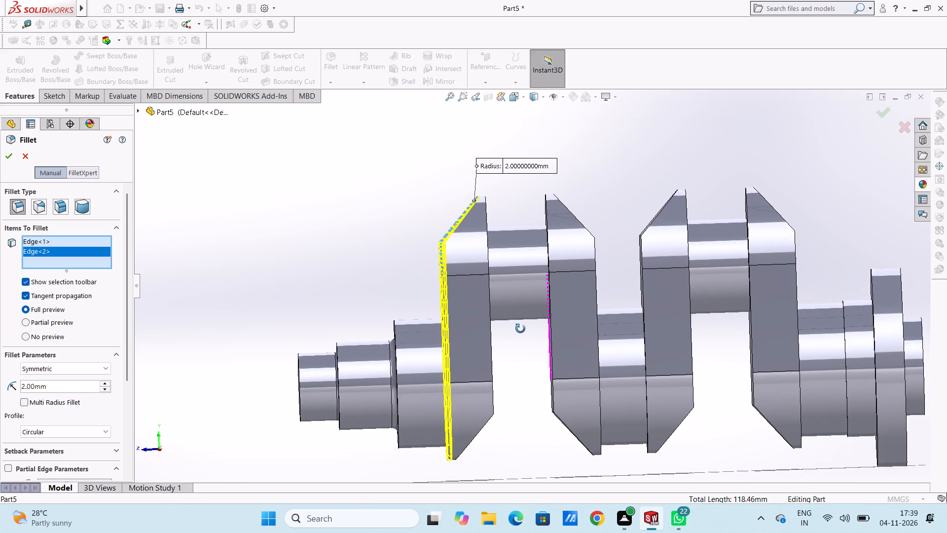
middle_drag(520, 329, 511, 330)
scroll(473, 342, down, 3)
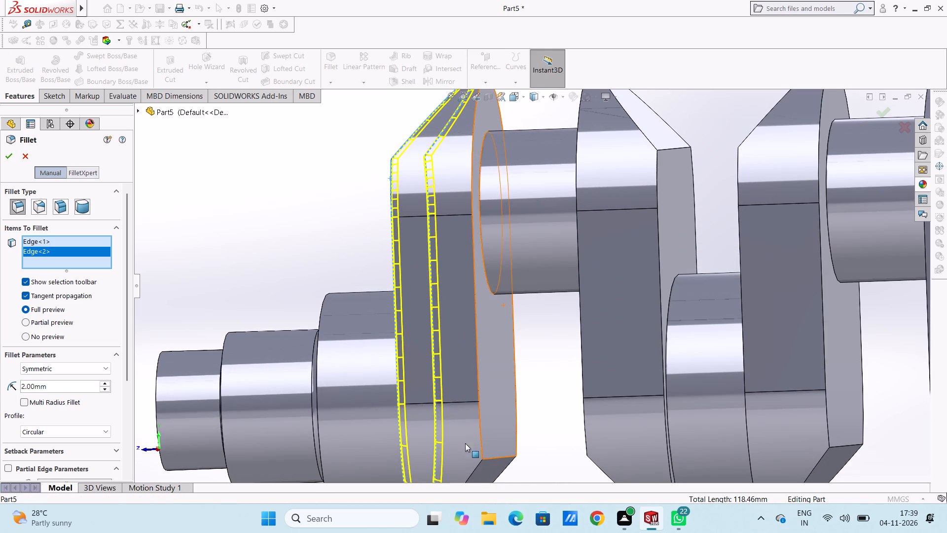
click(472, 470)
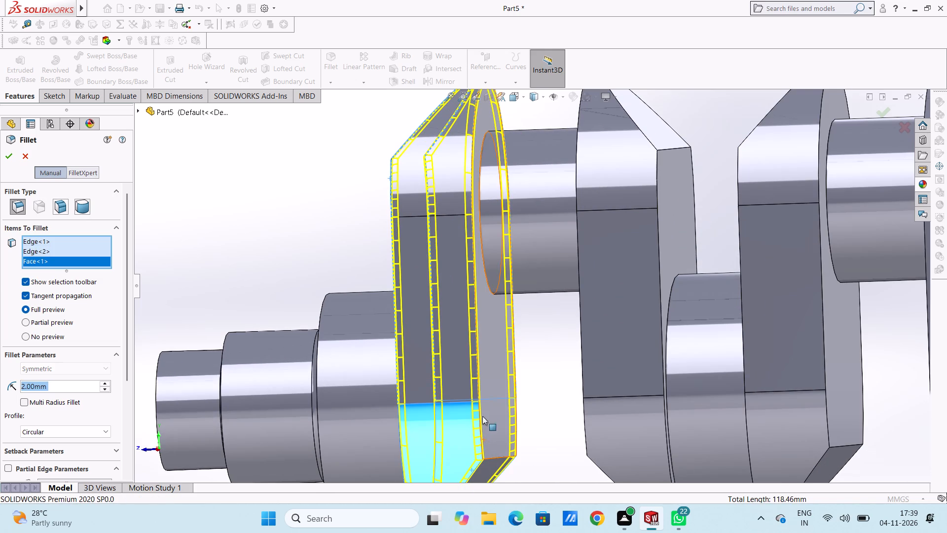
Add the second web's outline edges, its sloped corner edges and its flat side face to the 2 mm fillet.
scroll(499, 391, up, 5)
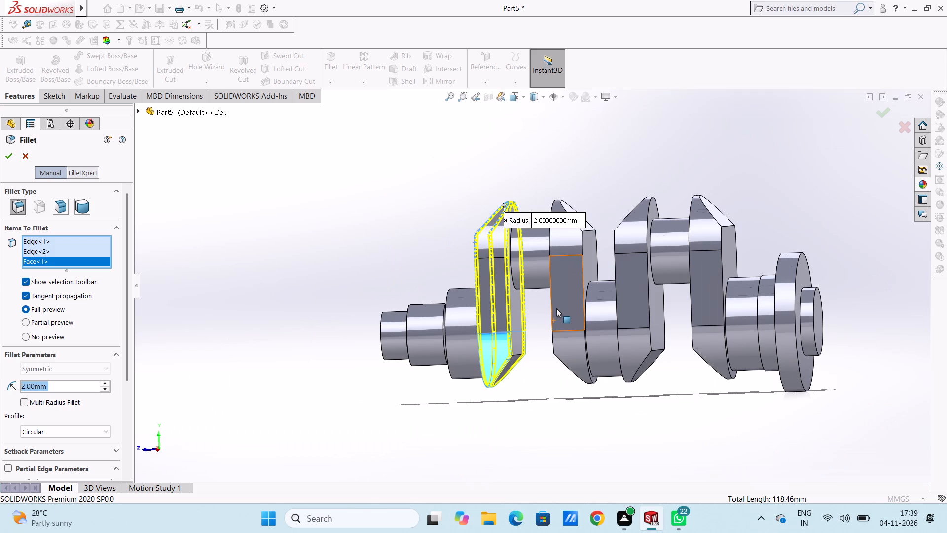
click(549, 307)
click(550, 308)
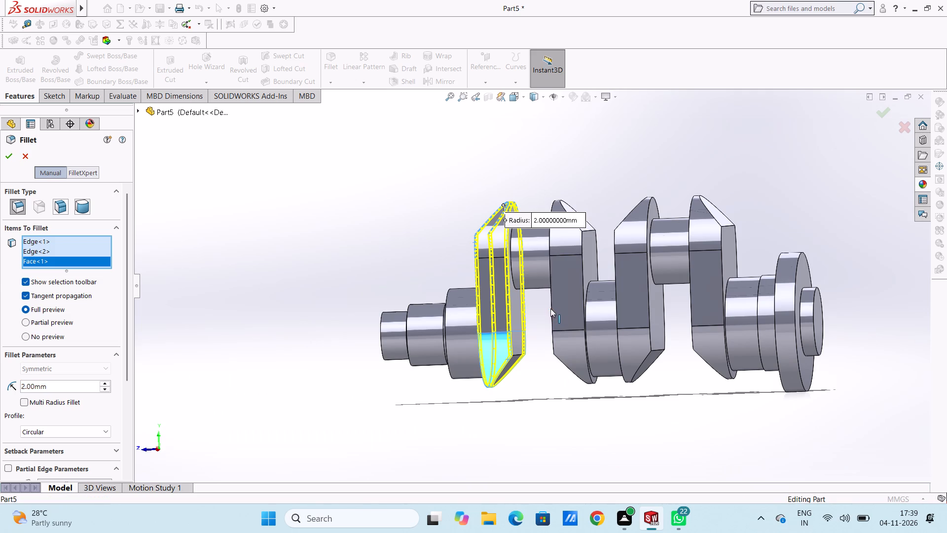
click(572, 370)
click(575, 324)
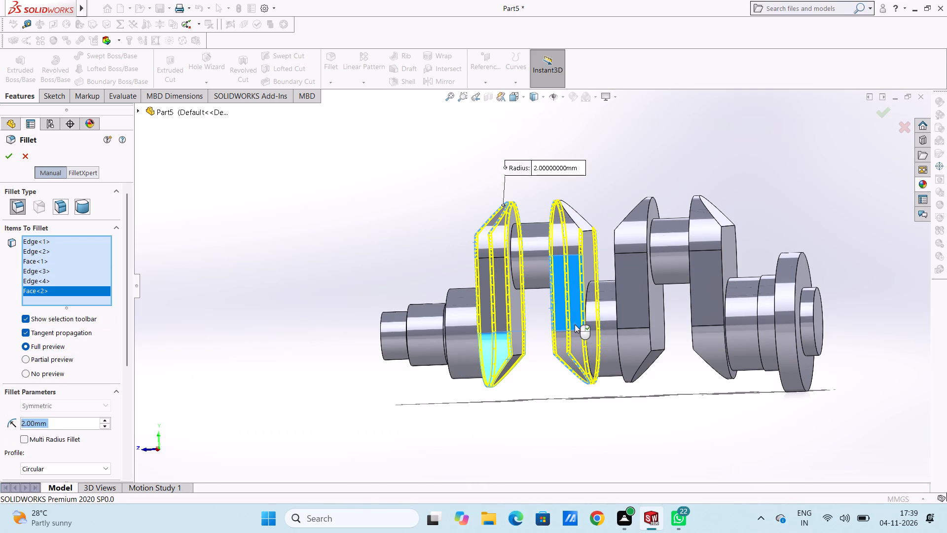
click(576, 225)
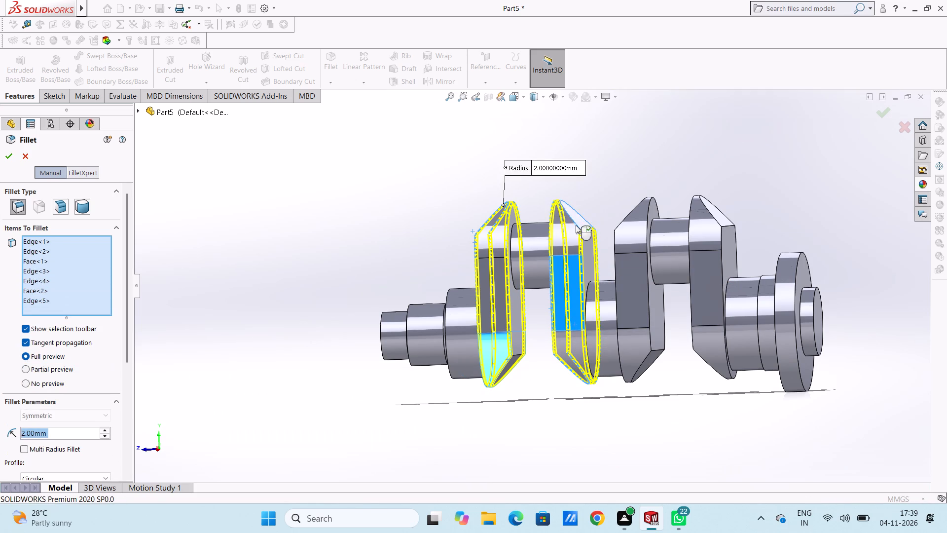
Add the third web's outline edge, upper rounded face and lower sloped corner edge to the 2 mm fillet.
click(630, 240)
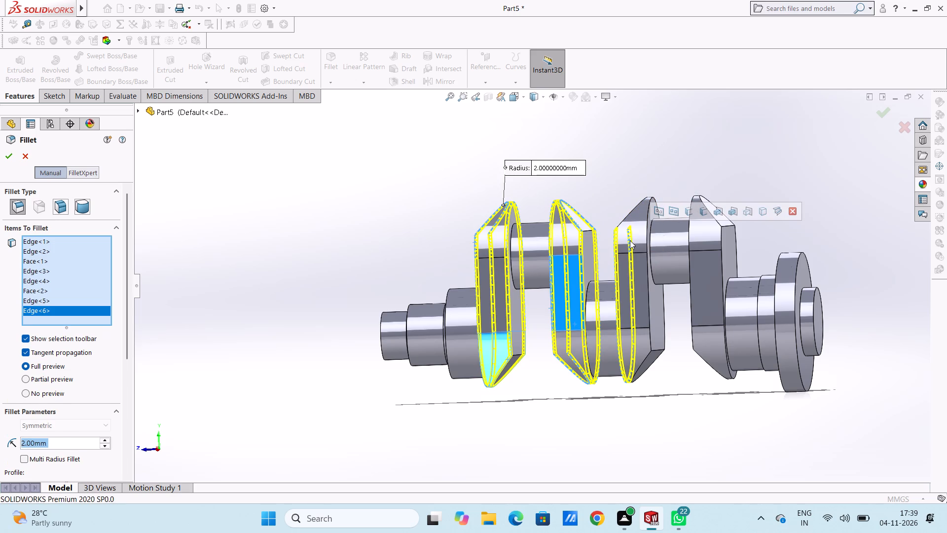
click(641, 225)
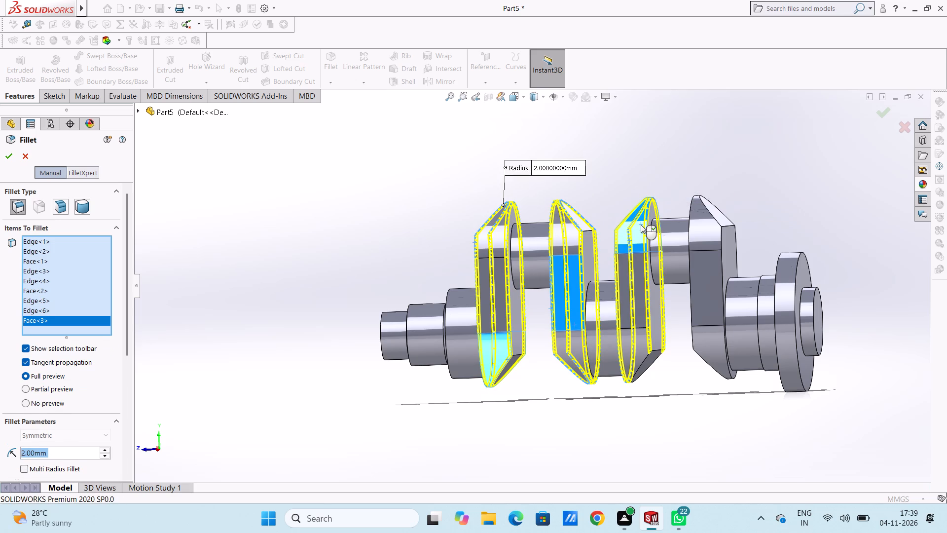
click(643, 360)
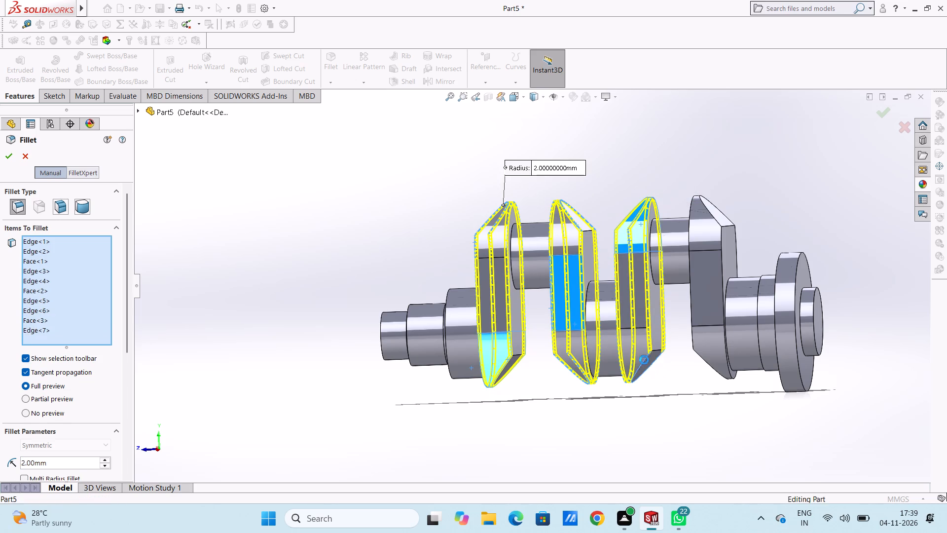
middle_drag(670, 379, 708, 414)
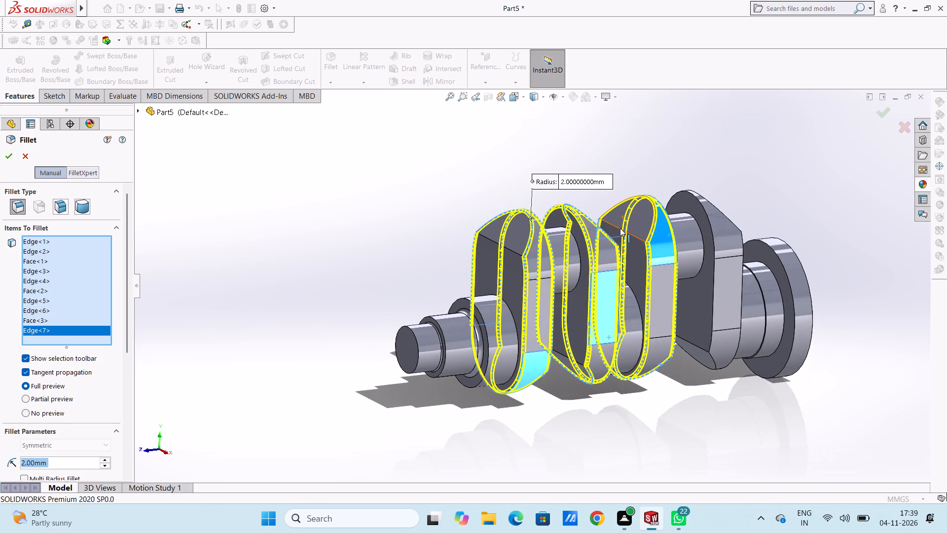
click(624, 230)
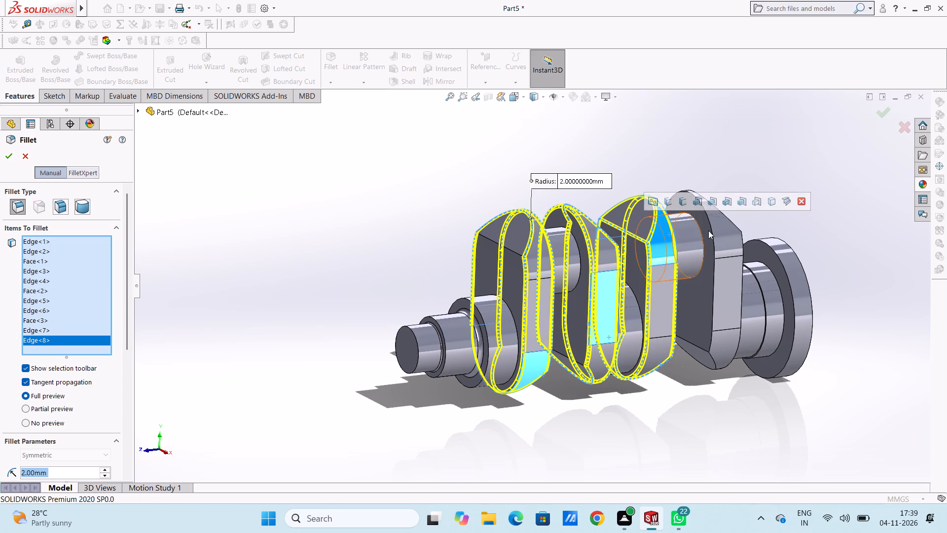
click(631, 235)
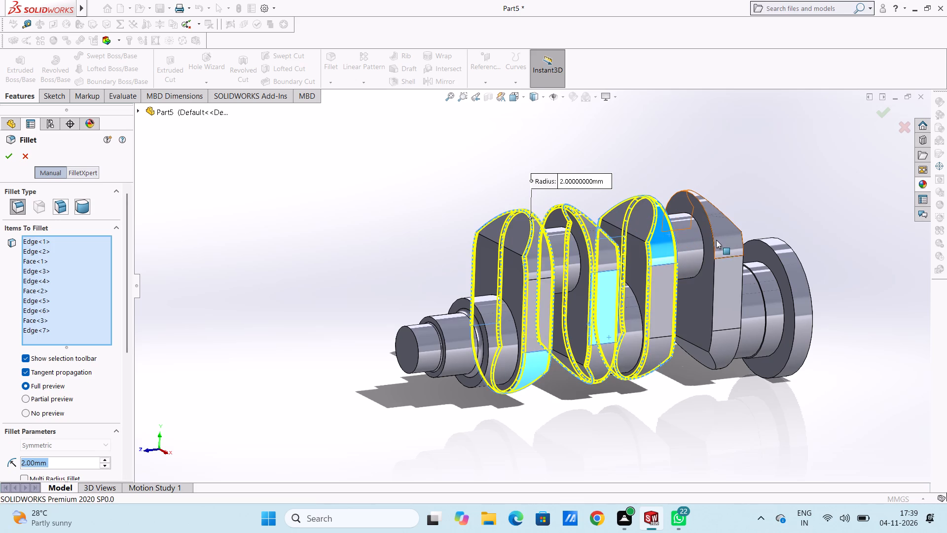
Add the fourth web's upper sloped face and its remaining lower outline edge on the flange side, completing the 2 mm fillet.
click(724, 239)
middle_drag(728, 239, 728, 238)
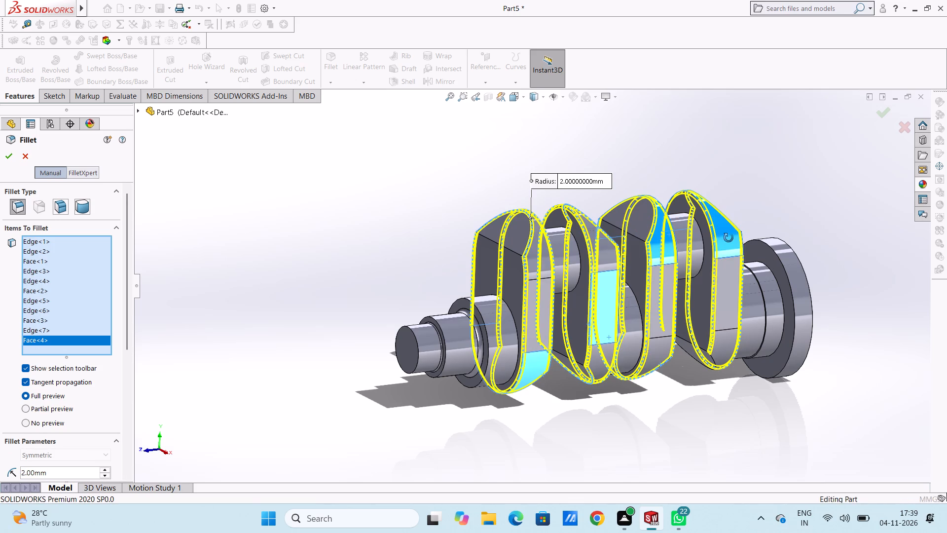
middle_drag(728, 238, 662, 247)
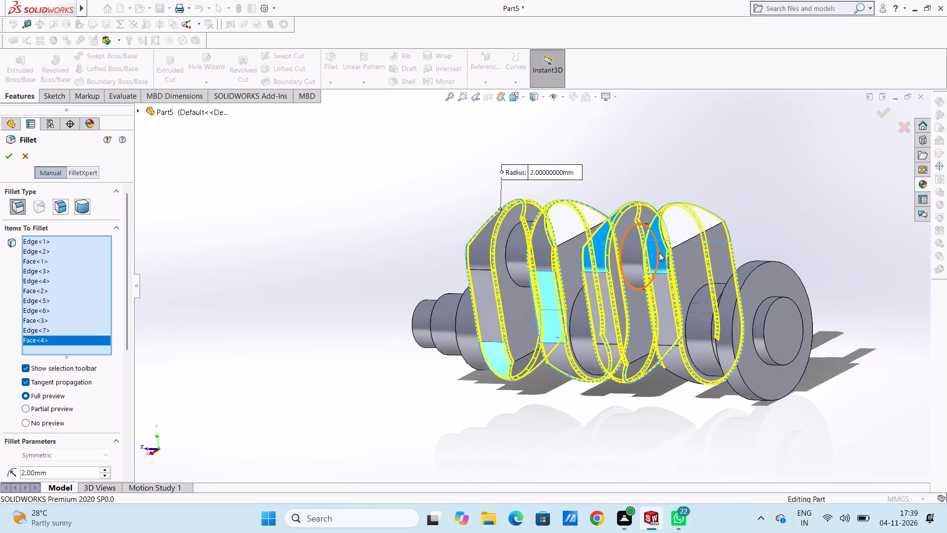
middle_drag(682, 332, 746, 241)
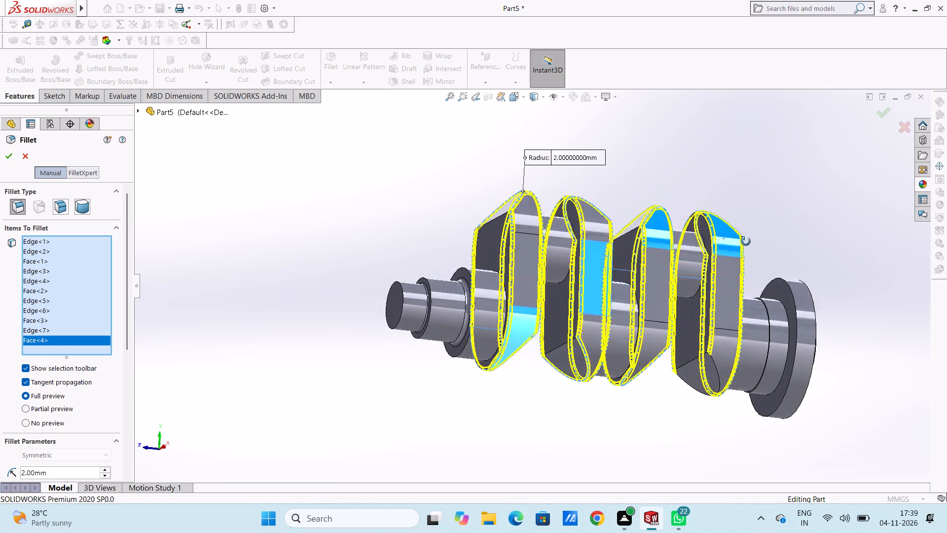
middle_drag(746, 241, 748, 228)
click(715, 360)
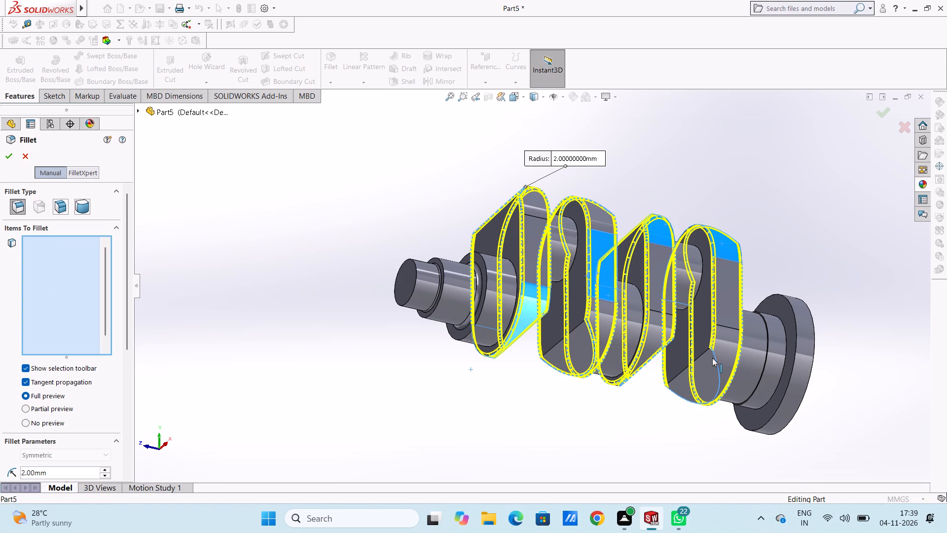
middle_drag(703, 199, 645, 334)
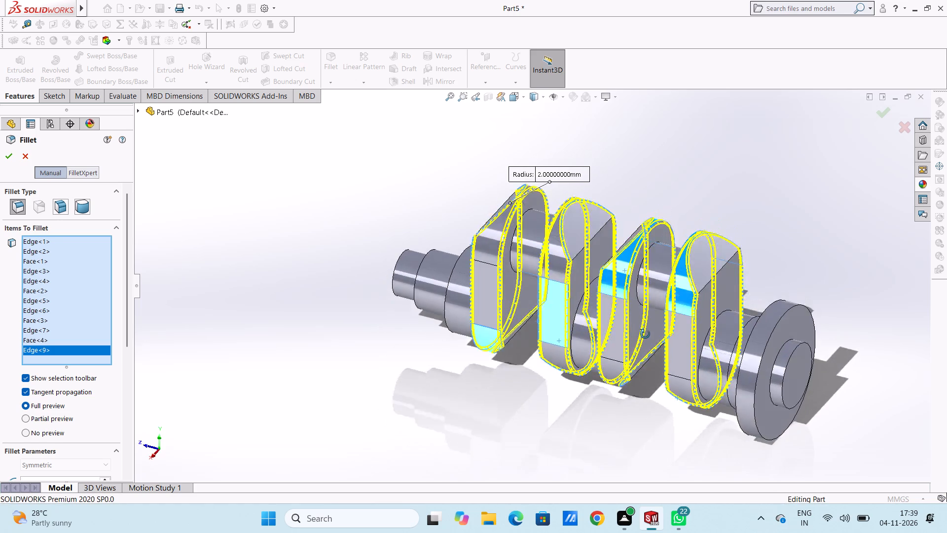
middle_drag(645, 334, 641, 298)
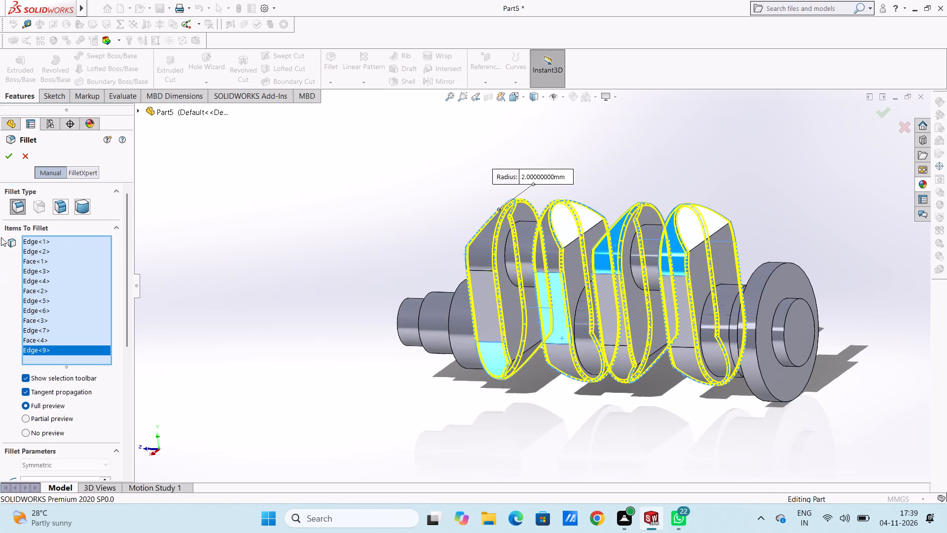
click(10, 157)
click(267, 281)
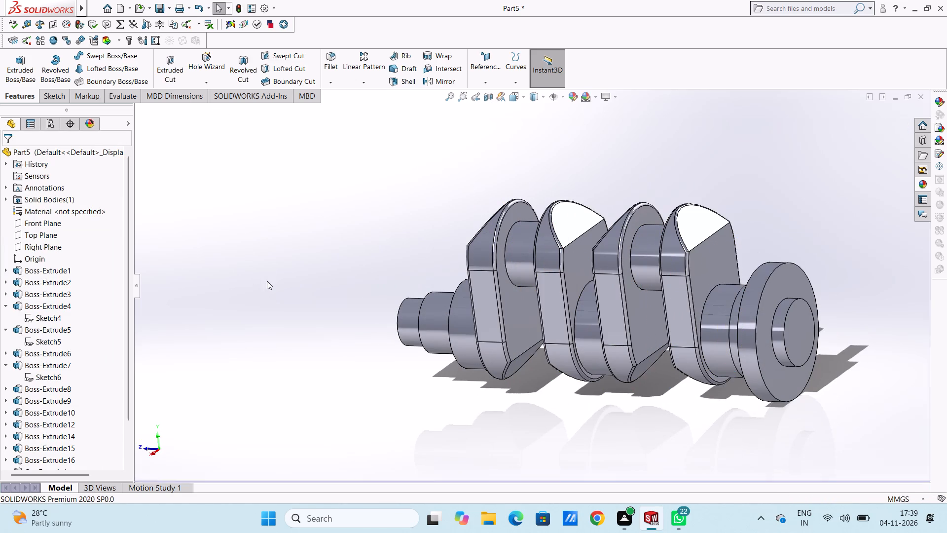
Start a new sketch on the flange's outer end face, seen in the Back view.
scroll(273, 293, up, 5)
middle_drag(344, 351, 363, 320)
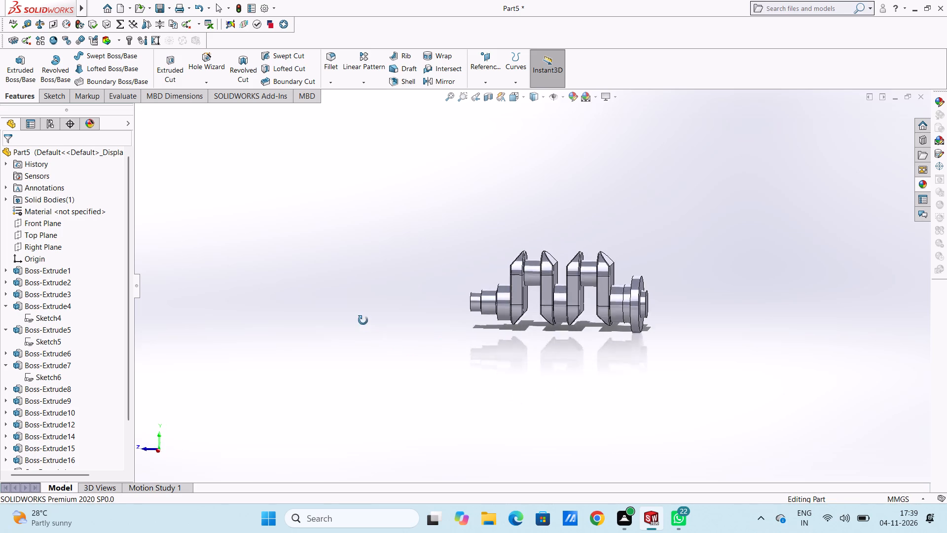
middle_drag(363, 320, 382, 311)
middle_drag(382, 311, 425, 325)
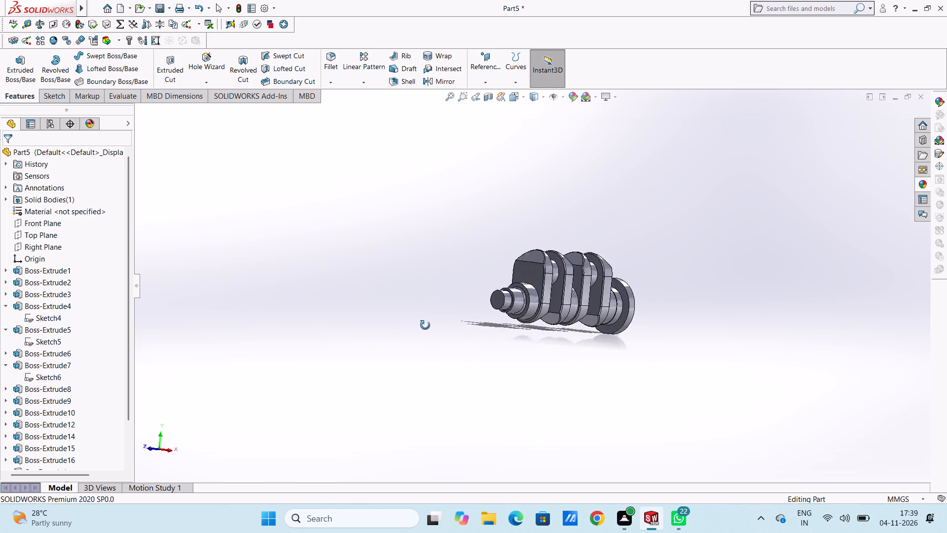
middle_drag(425, 325, 361, 333)
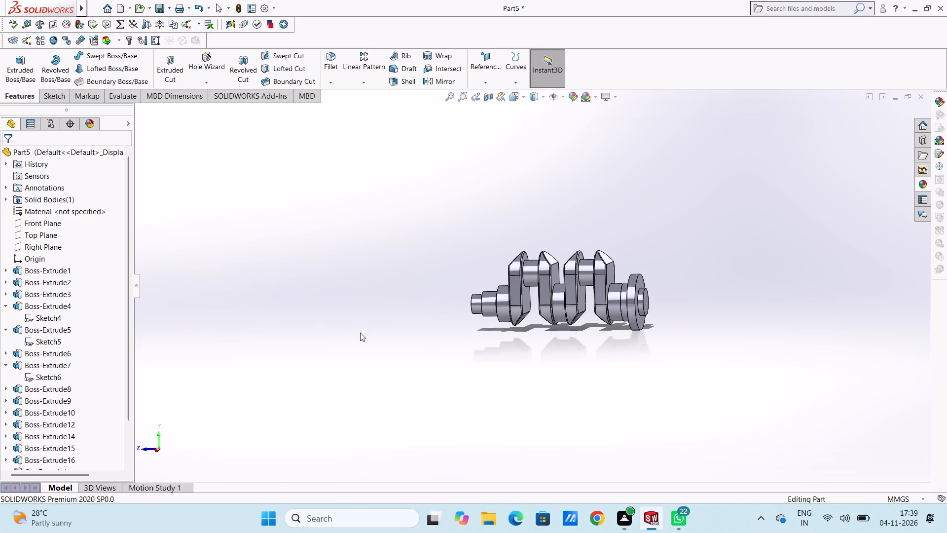
key(ctrl+2)
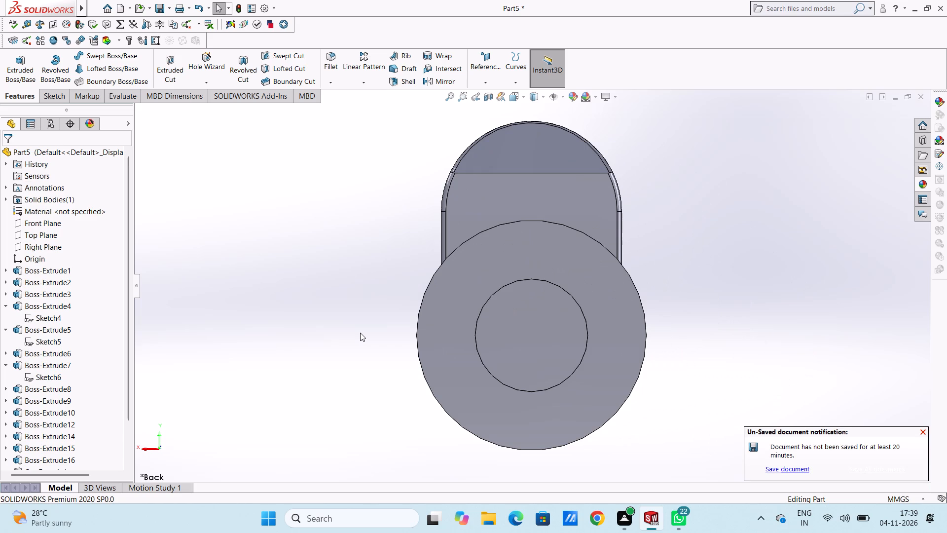
scroll(577, 257, down, 3)
click(561, 263)
click(606, 237)
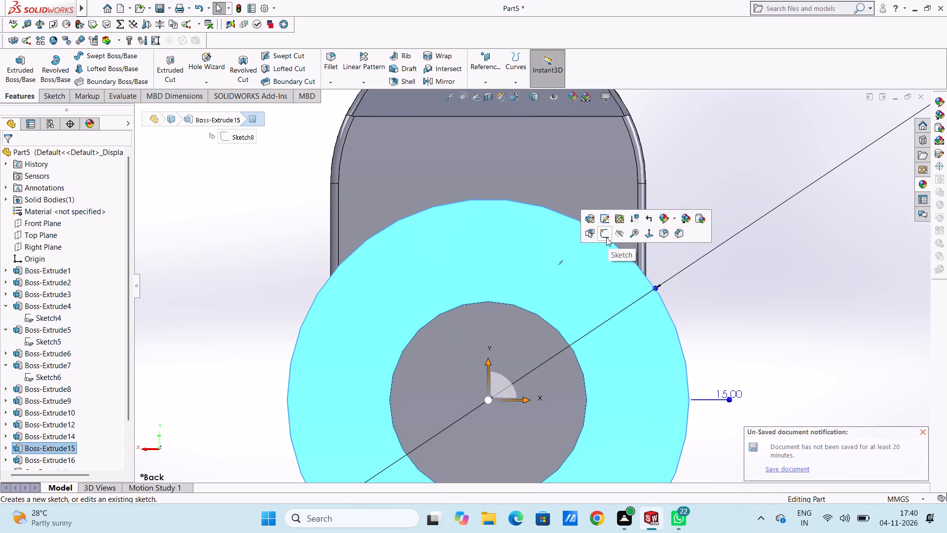
click(673, 228)
scroll(673, 228, up, 6)
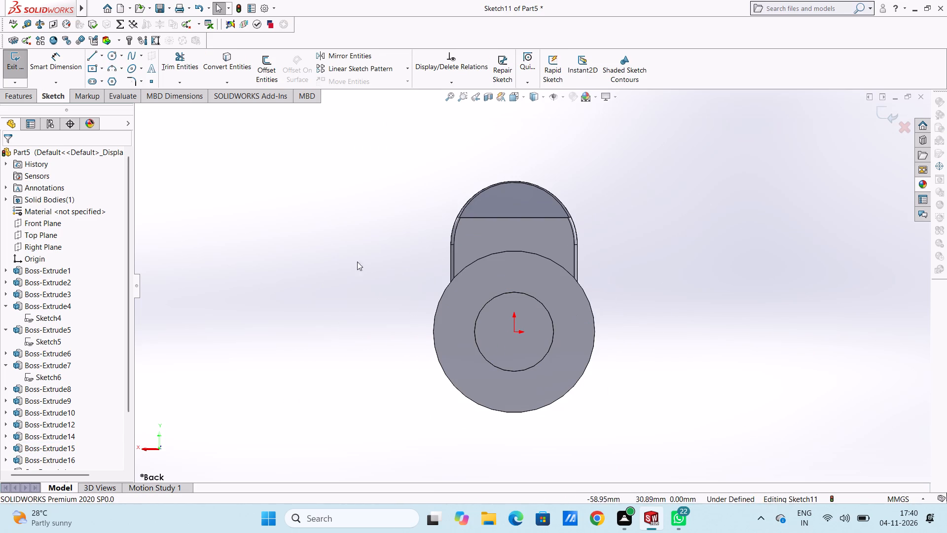
Sketch a circle centred on the origin on the flange face and dimension its diameter to 85 mm.
click(110, 56)
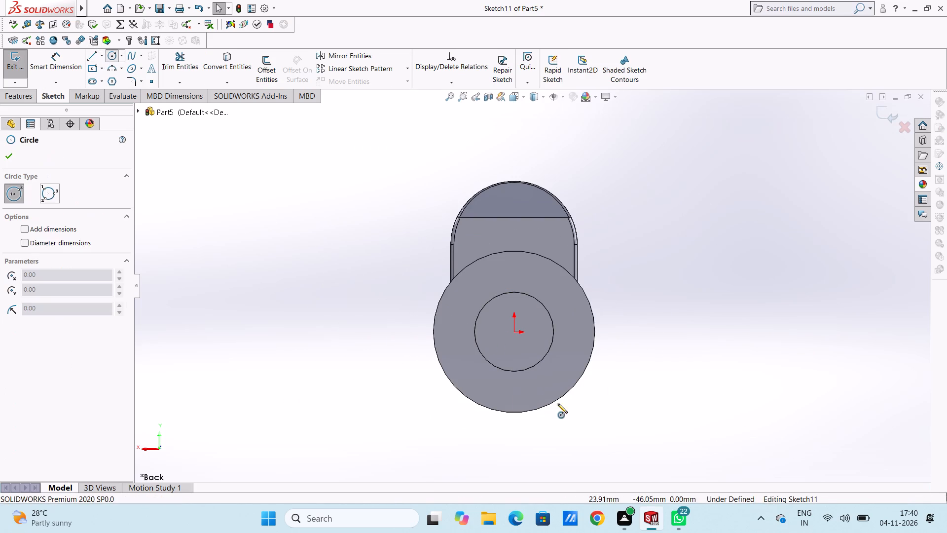
click(513, 331)
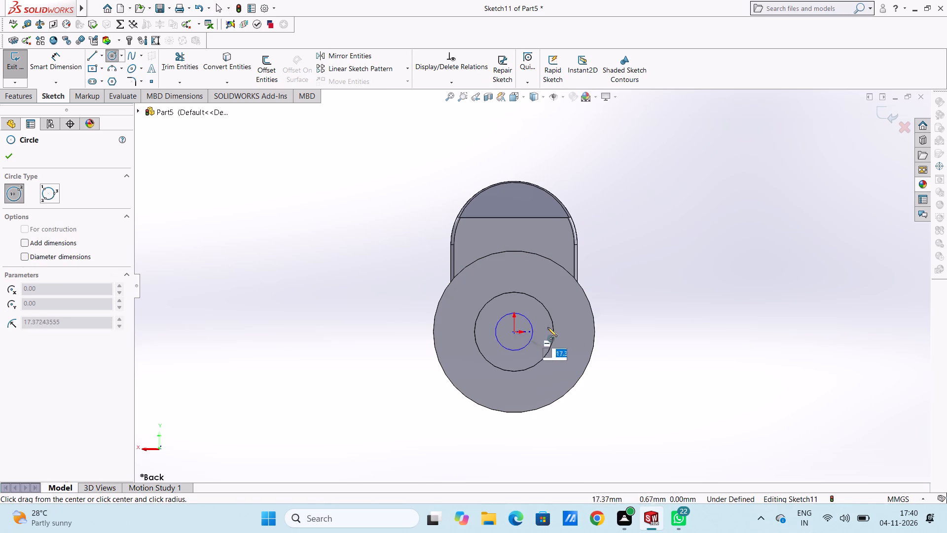
click(570, 303)
right_click(673, 213)
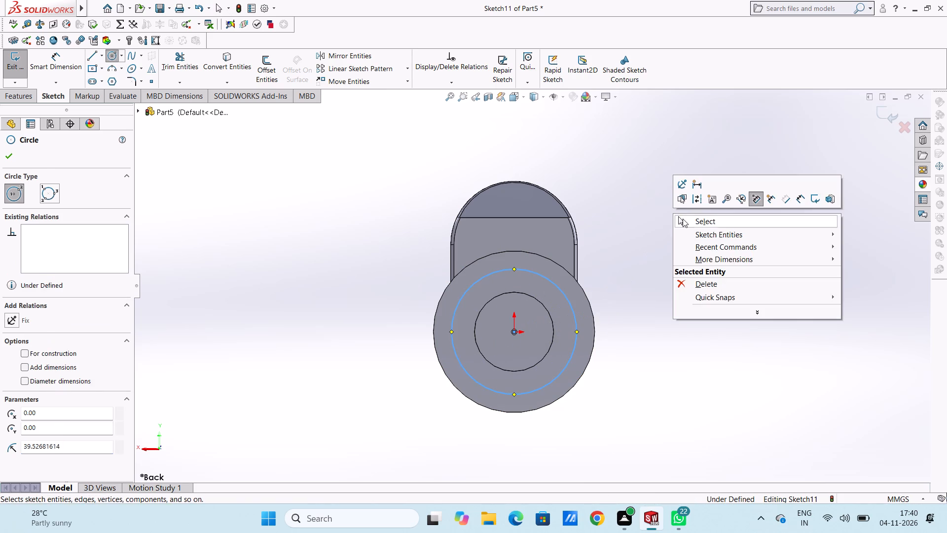
double_click(683, 219)
click(63, 58)
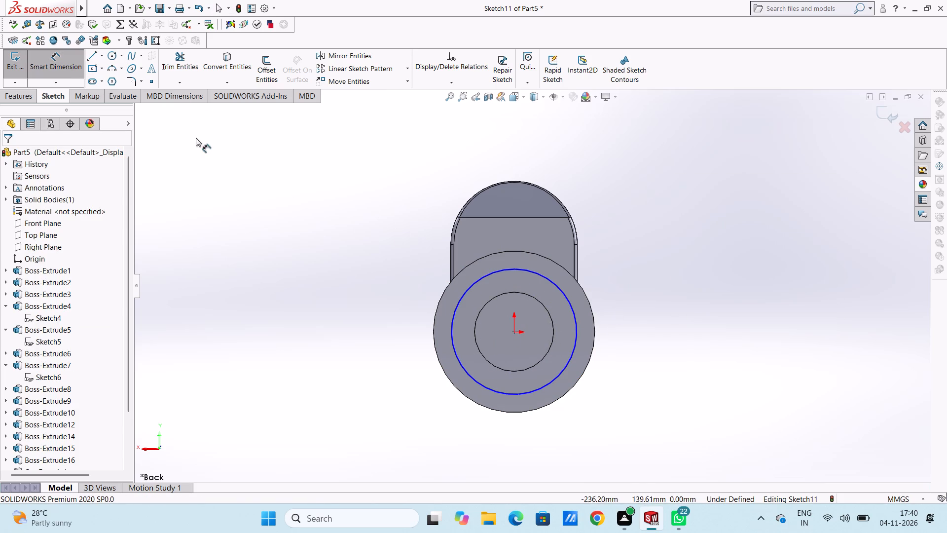
click(565, 294)
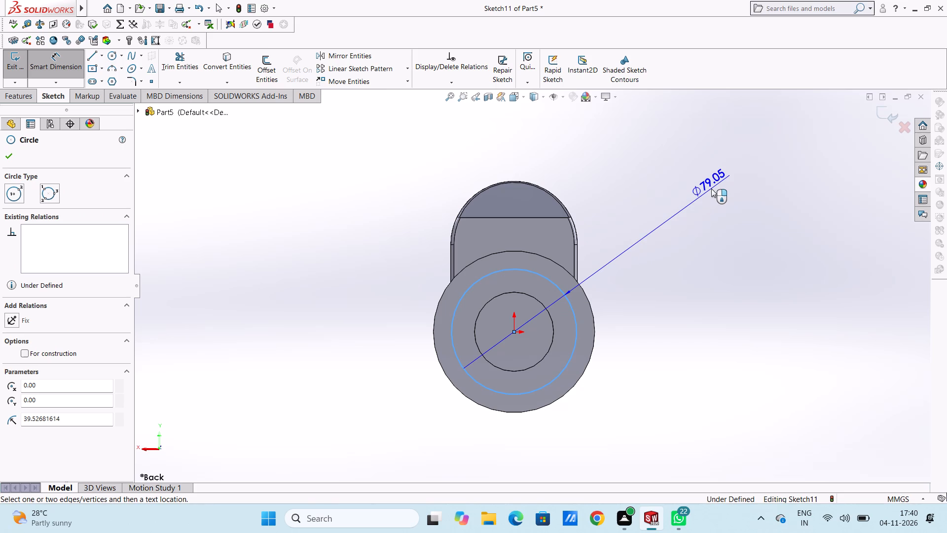
click(711, 189)
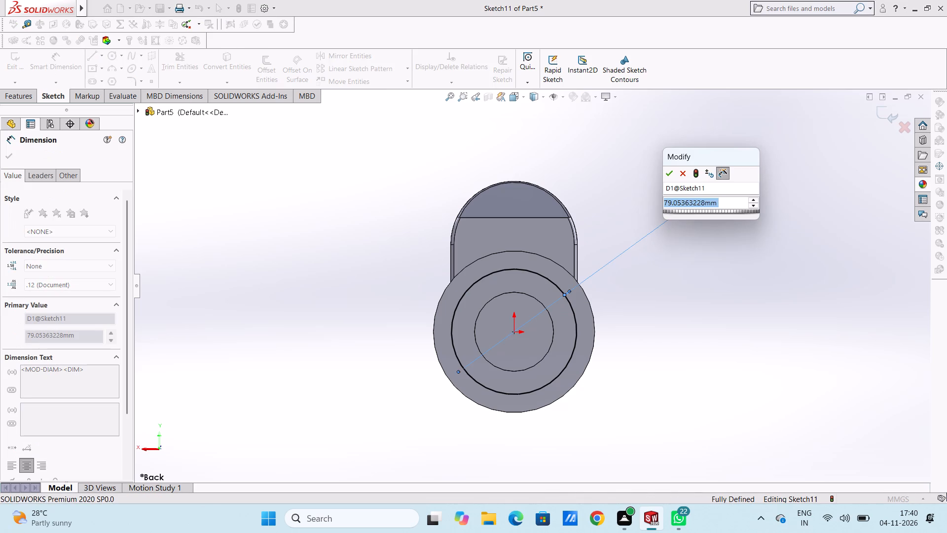
text(85)
key(Return)
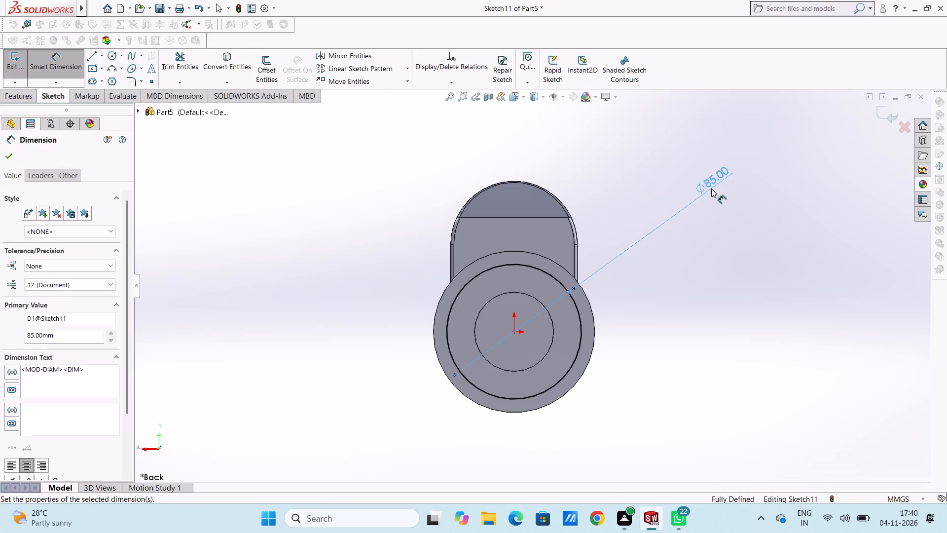
click(679, 191)
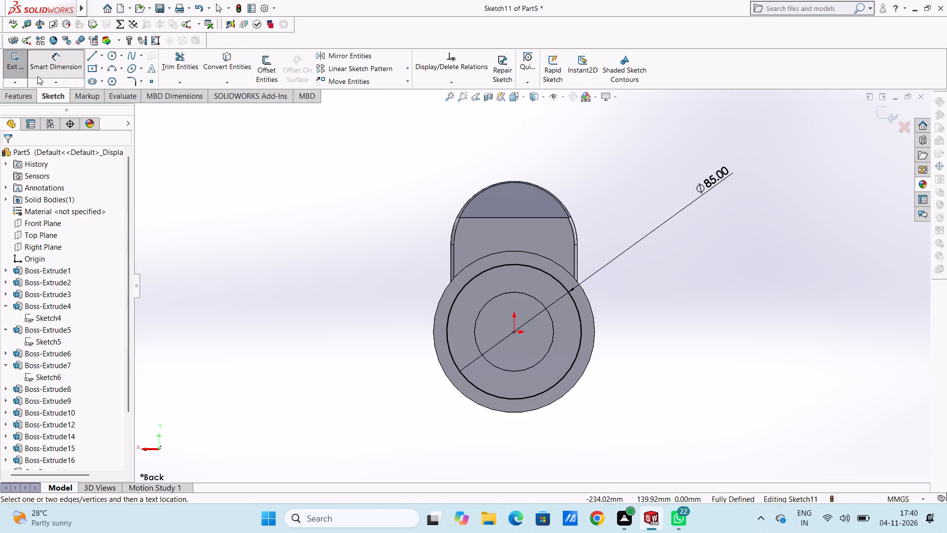
click(44, 73)
Sketch a small circle centred on the top point of the 85 mm circle and dimension its diameter to 8 mm.
click(109, 57)
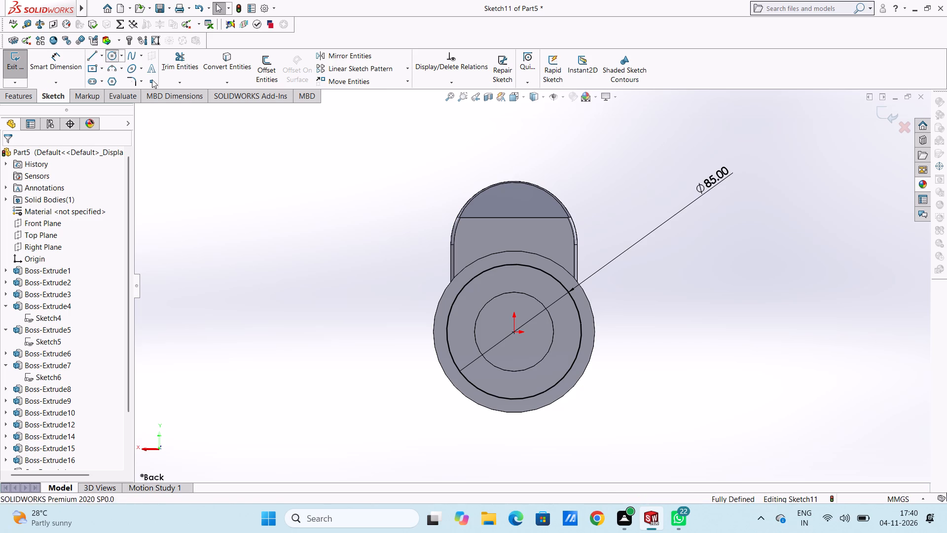
scroll(535, 313, down, 3)
scroll(514, 220, down, 3)
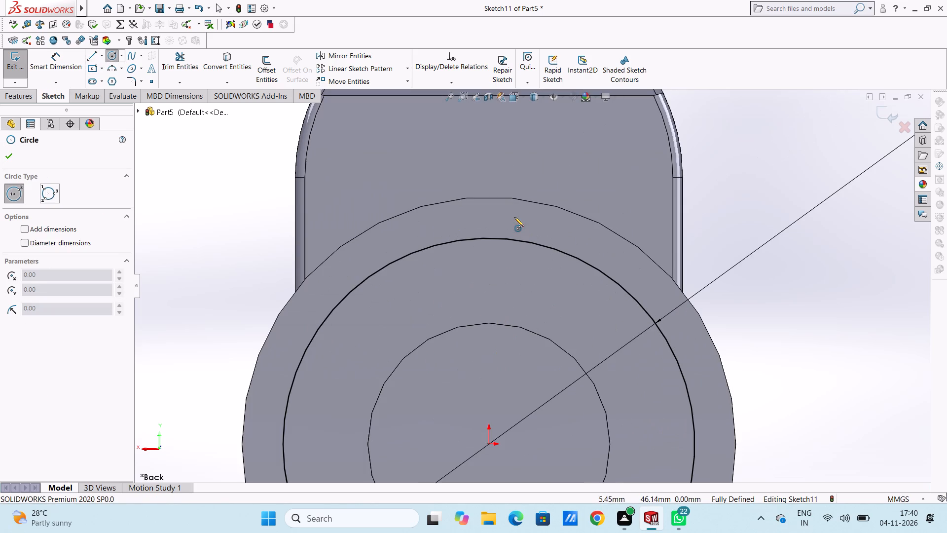
click(489, 238)
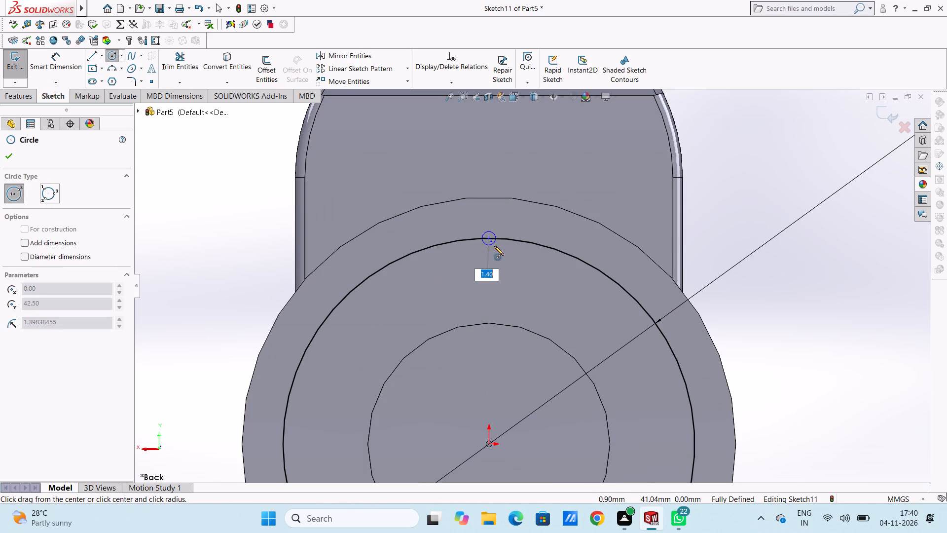
click(495, 247)
scroll(427, 271, up, 4)
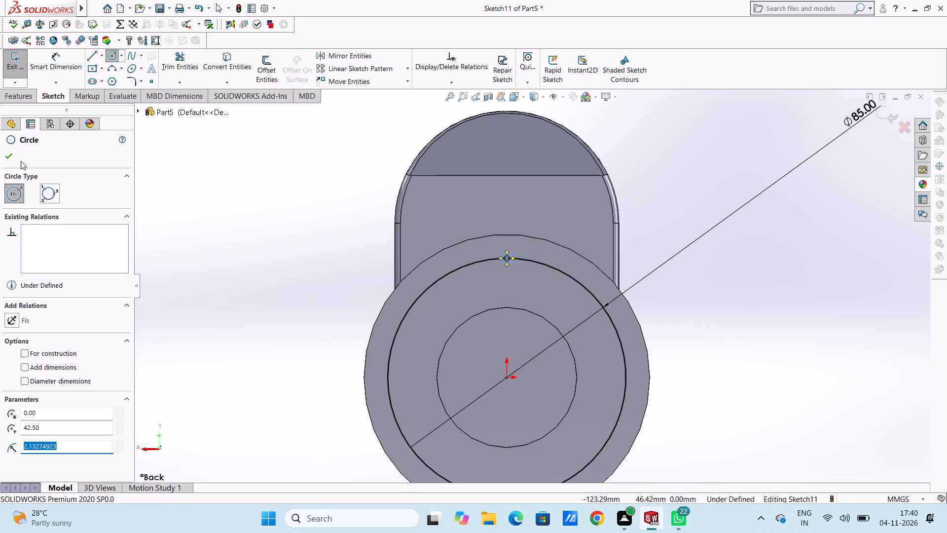
click(9, 157)
click(227, 166)
click(60, 59)
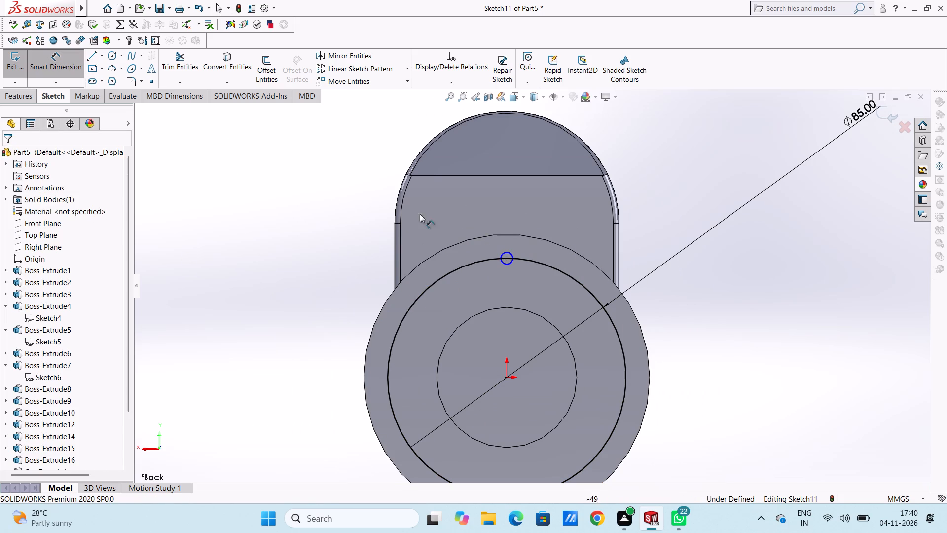
click(506, 251)
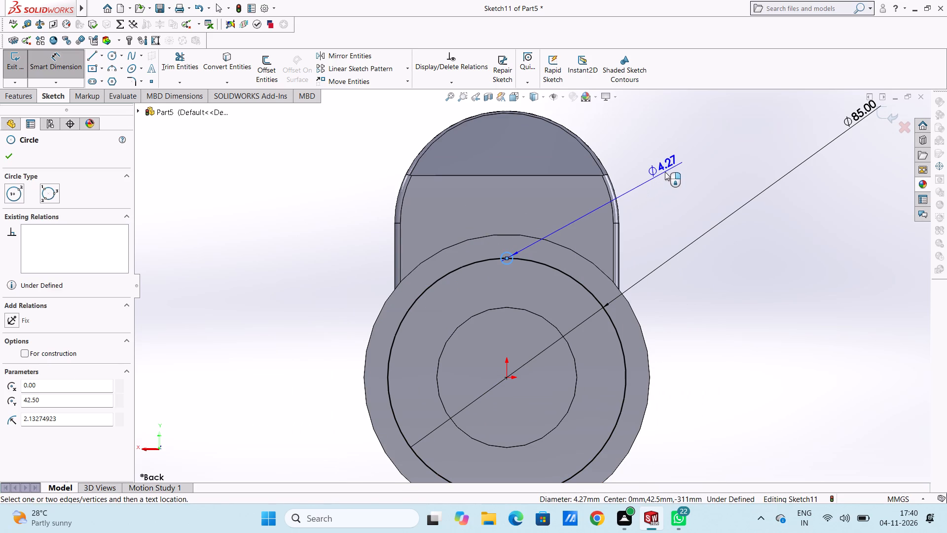
click(674, 169)
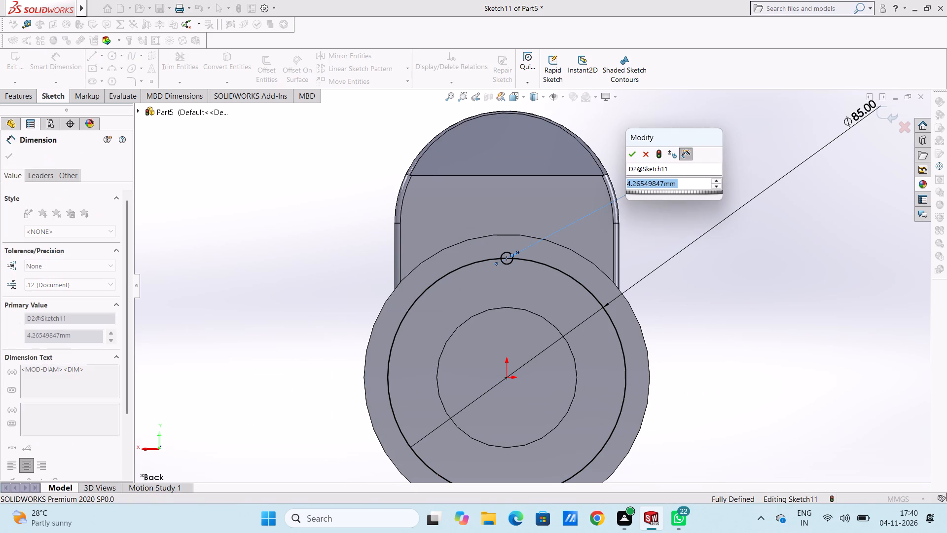
key(8)
key(Return)
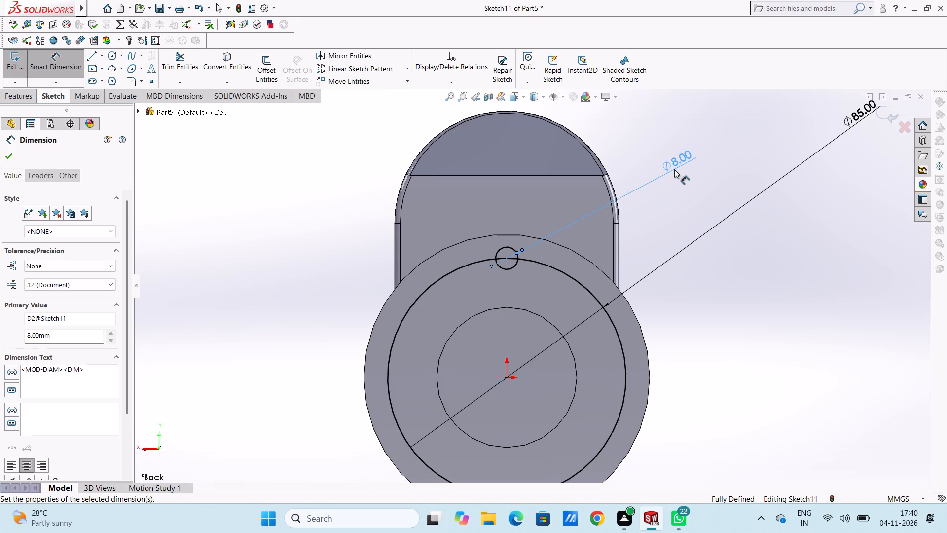
click(715, 281)
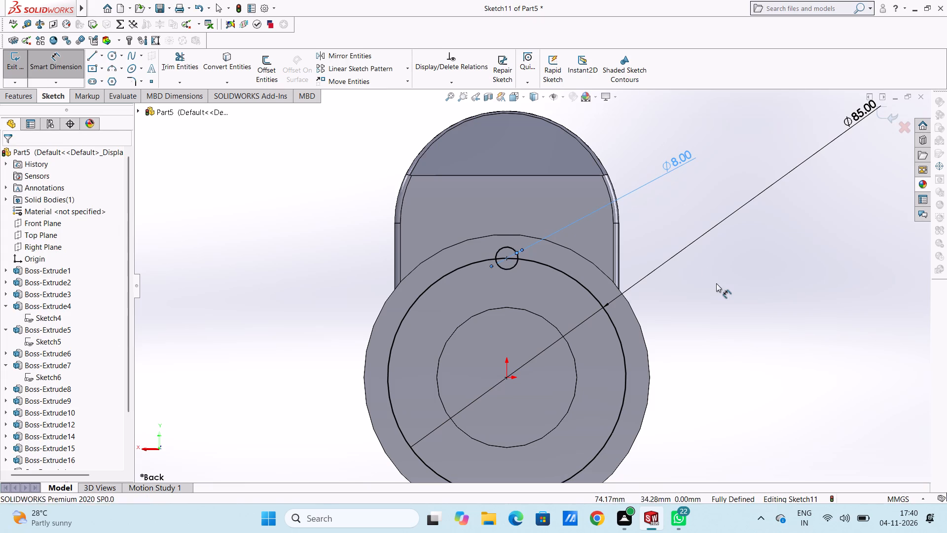
scroll(737, 306, up, 4)
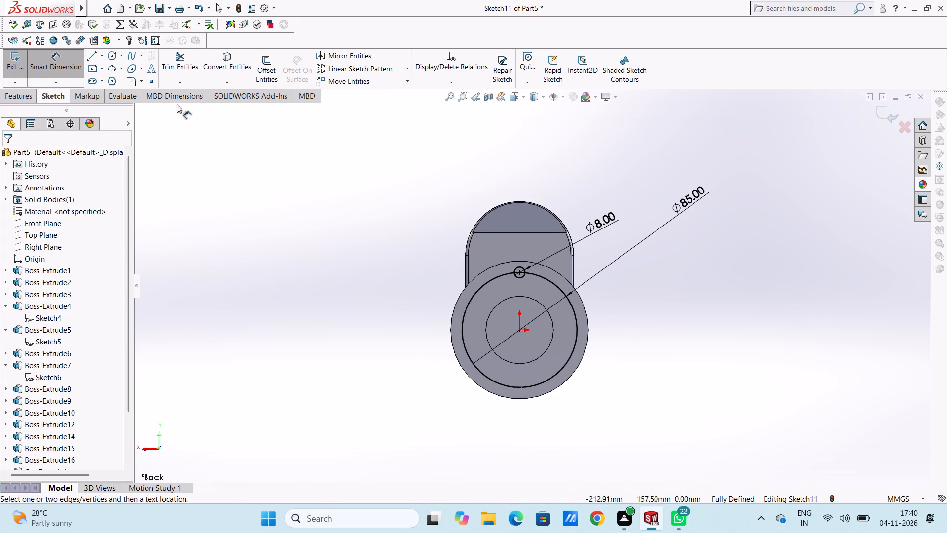
click(57, 67)
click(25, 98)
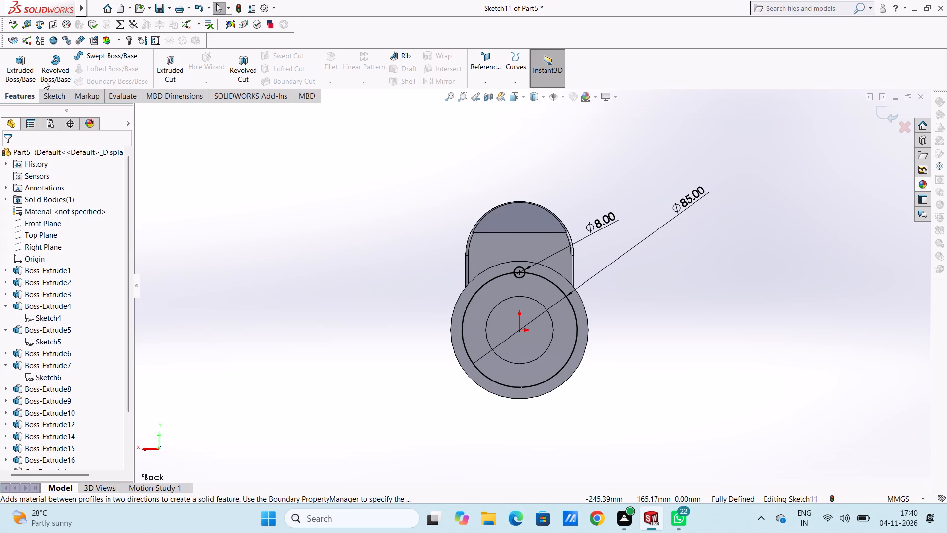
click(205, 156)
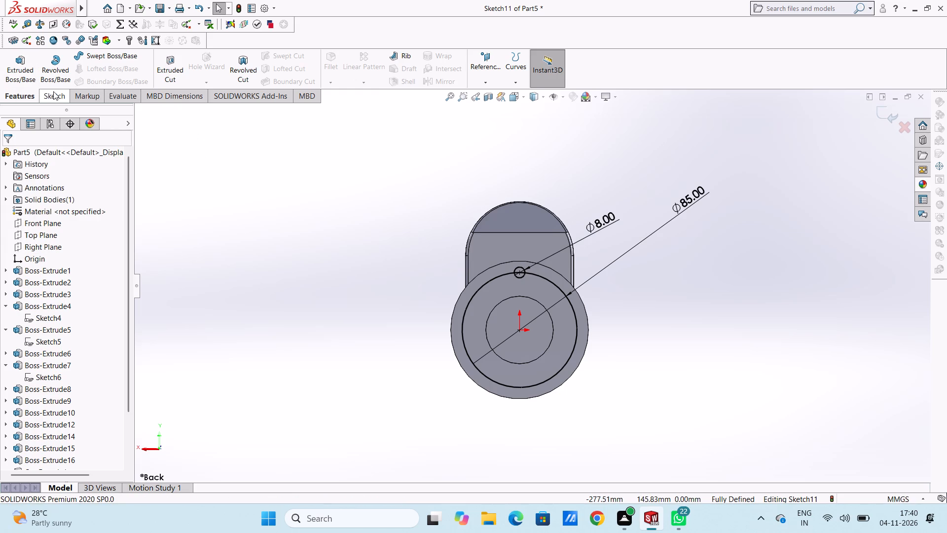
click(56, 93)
Circular-pattern the 8 mm circle about the origin into 6 equally spaced instances over 360 degrees.
scroll(564, 274, down, 3)
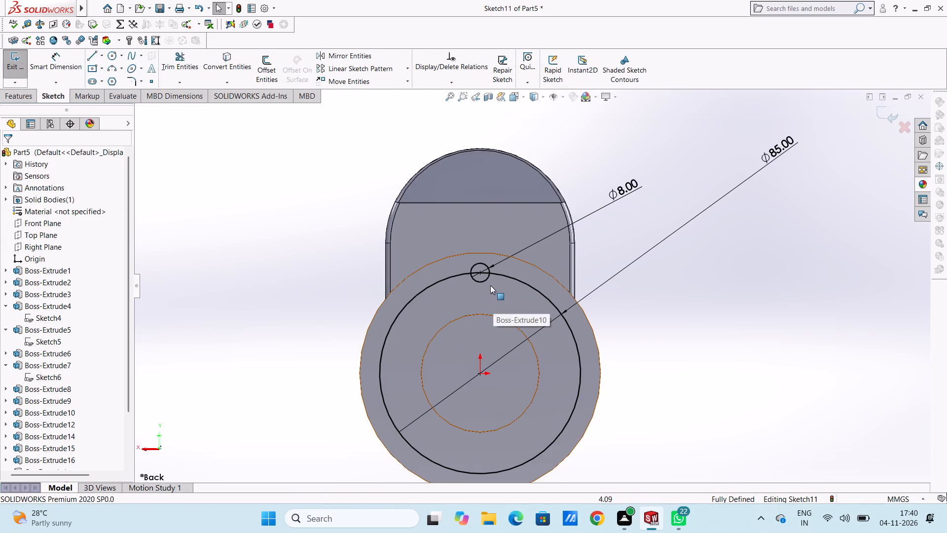
click(486, 279)
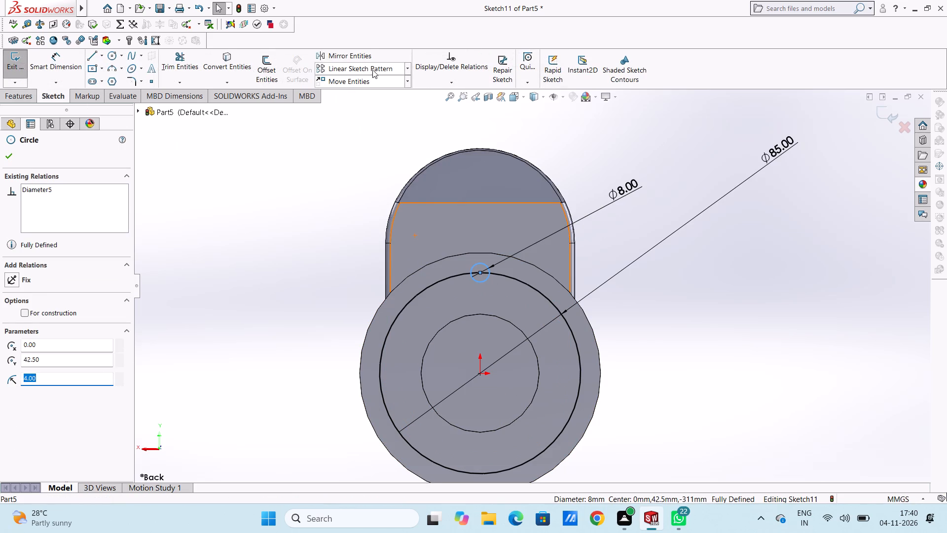
click(409, 67)
click(403, 96)
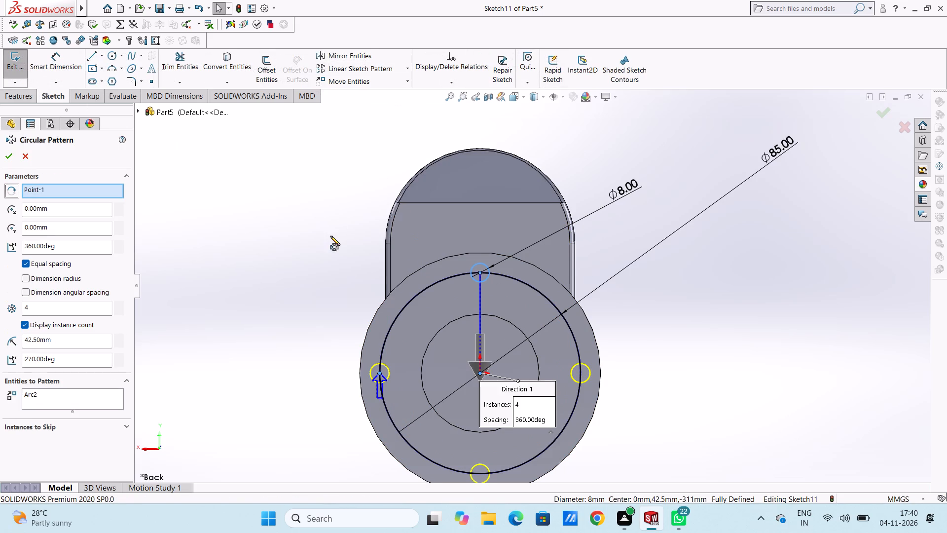
click(58, 308)
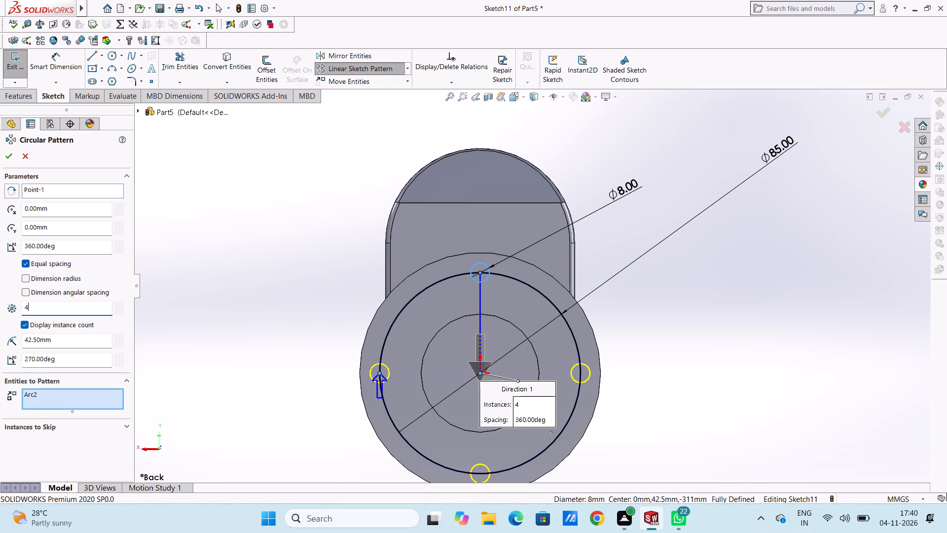
click(58, 308)
key(6)
key(Return)
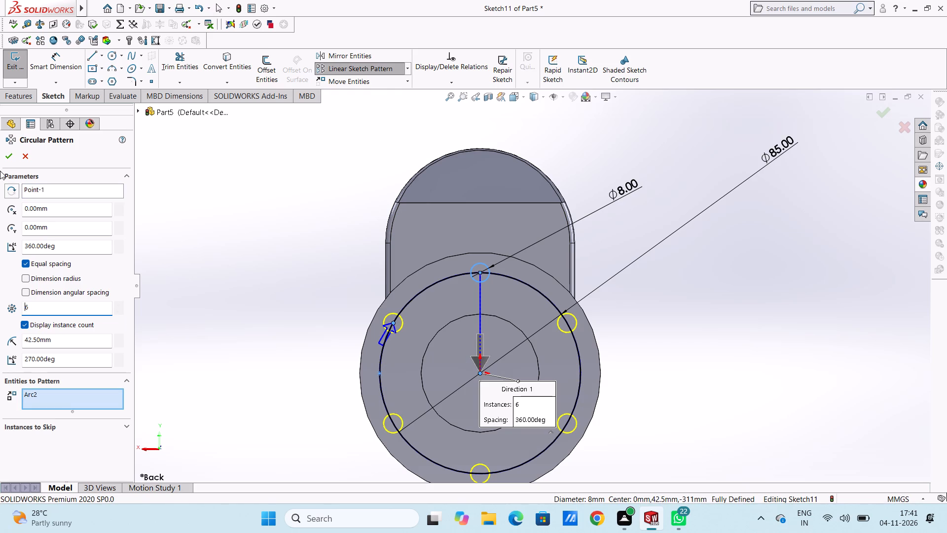
click(8, 156)
click(311, 277)
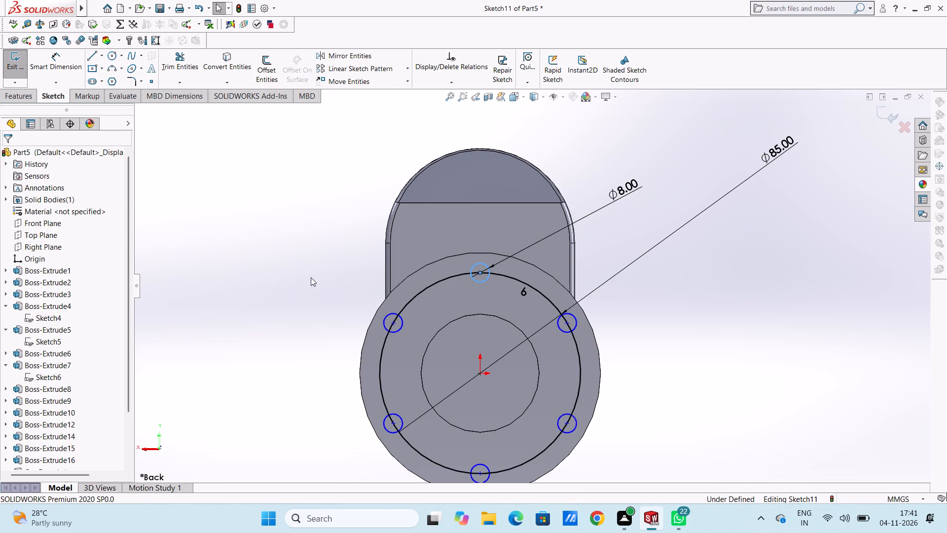
Delete the 85 mm circle from the flange sketch, accepting the loss of its associated dimension.
click(410, 300)
right_click(265, 222)
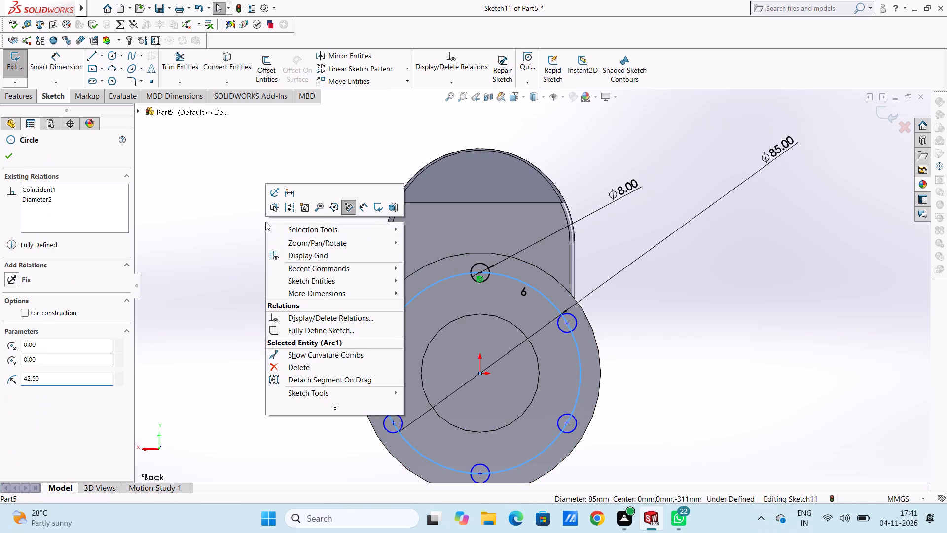
click(288, 366)
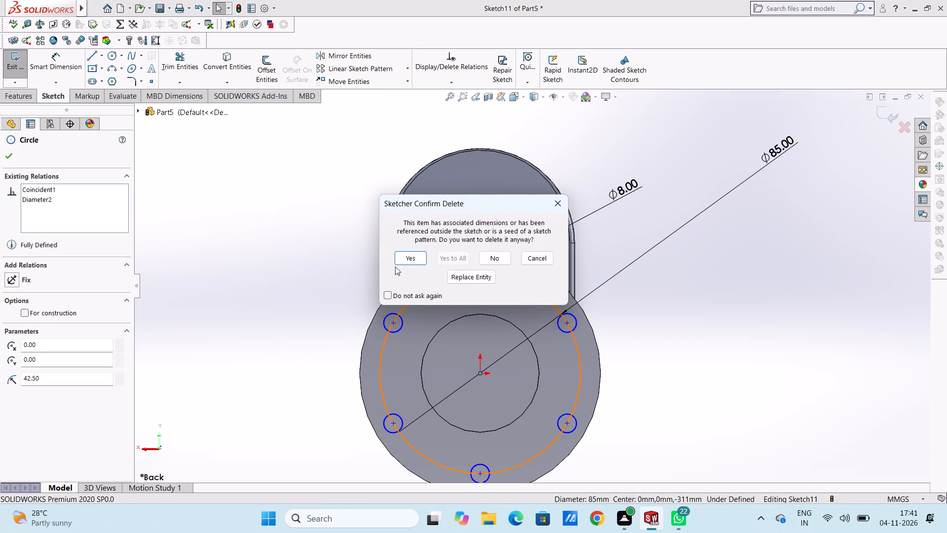
click(406, 256)
Dimension the vertical distance from the origin to the centre of the topmost 8 mm circle.
click(68, 58)
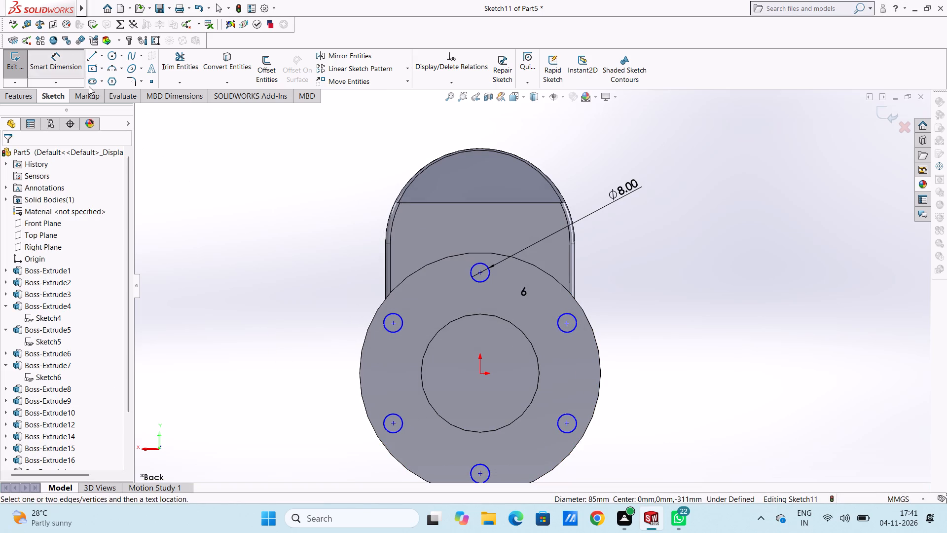
click(483, 374)
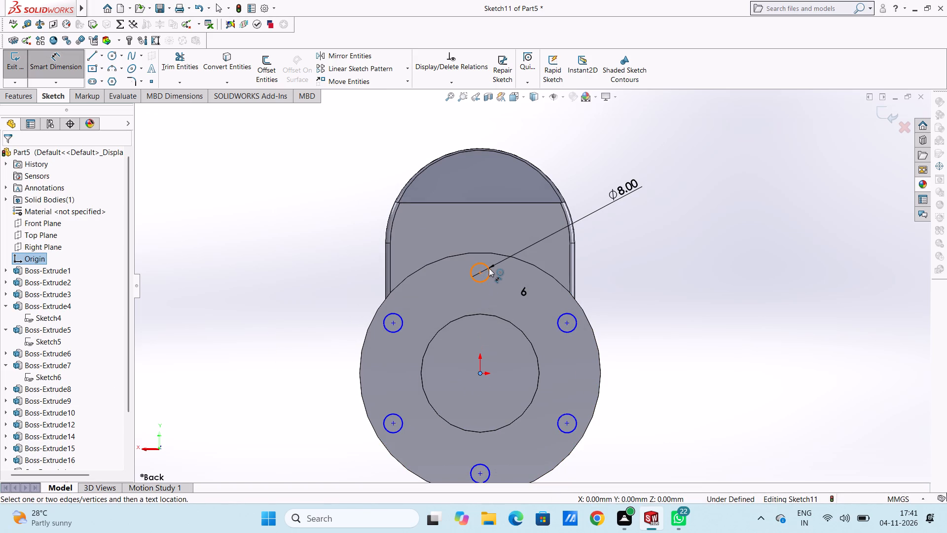
click(481, 272)
click(270, 343)
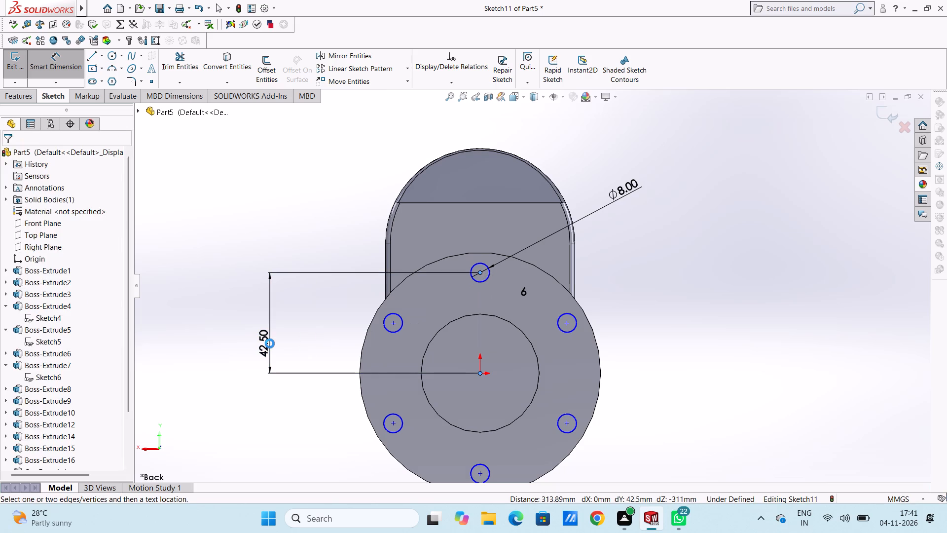
click(225, 328)
click(226, 291)
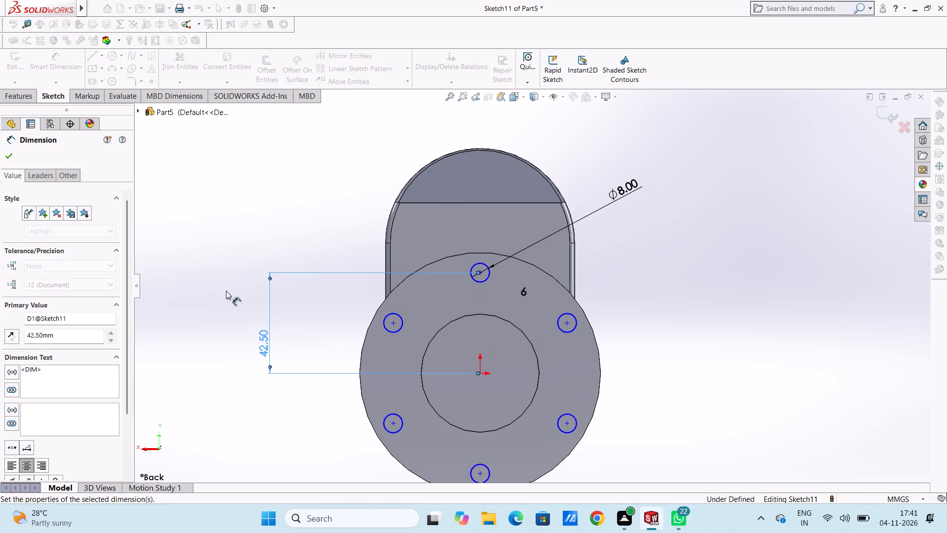
Dimension the horizontal distances from the origin to the centres of the upper-left and upper-right patterned circles.
click(395, 324)
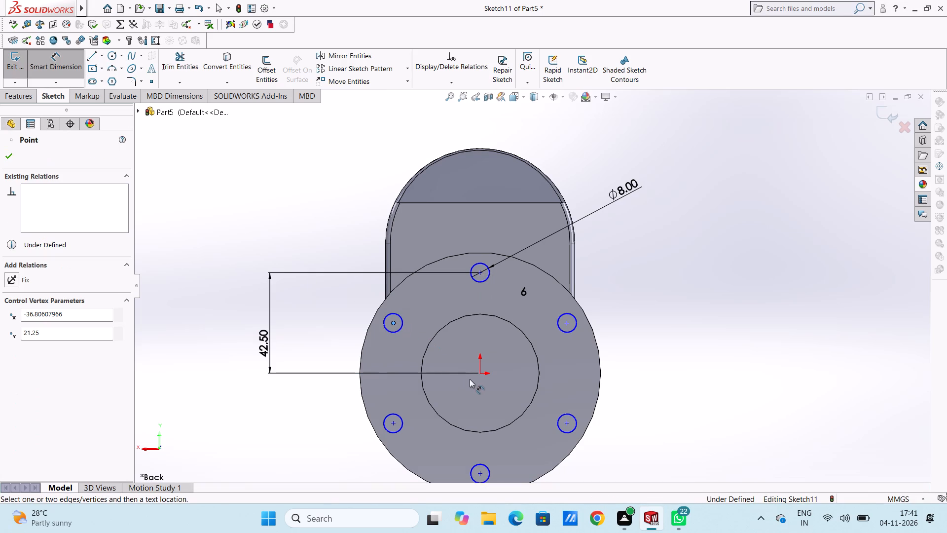
click(480, 373)
click(445, 381)
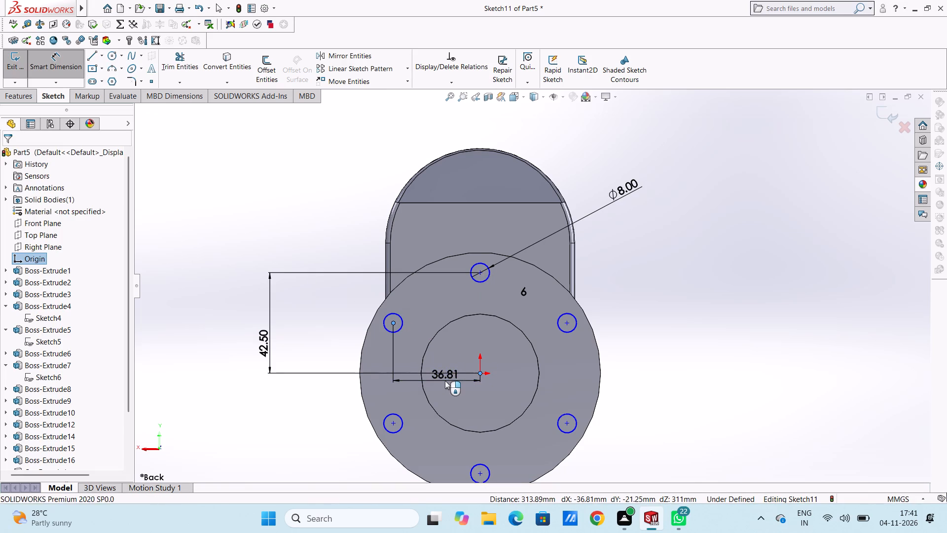
click(407, 370)
click(328, 334)
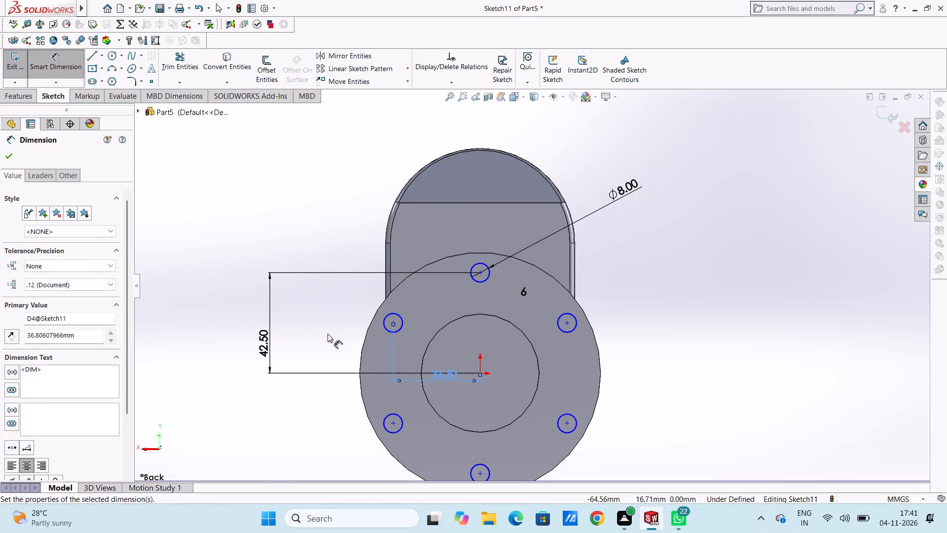
click(481, 374)
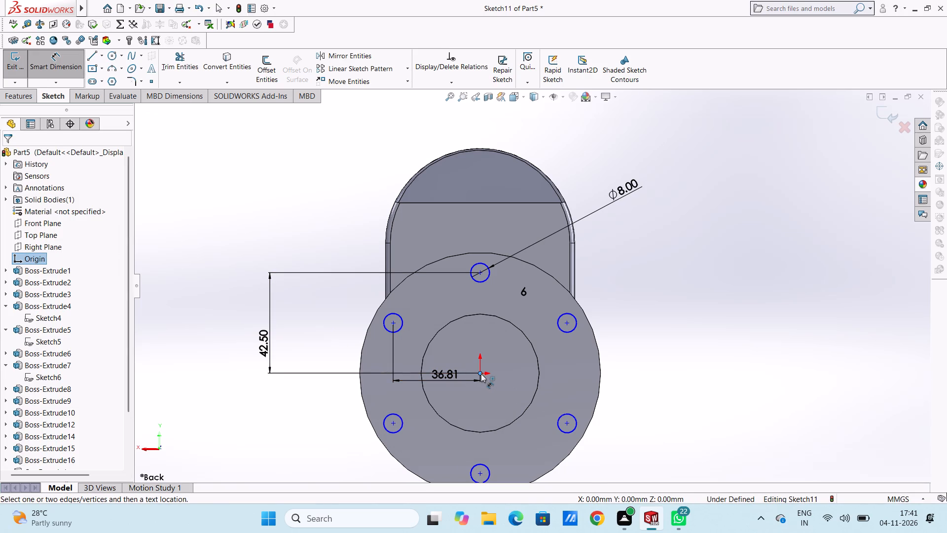
click(566, 322)
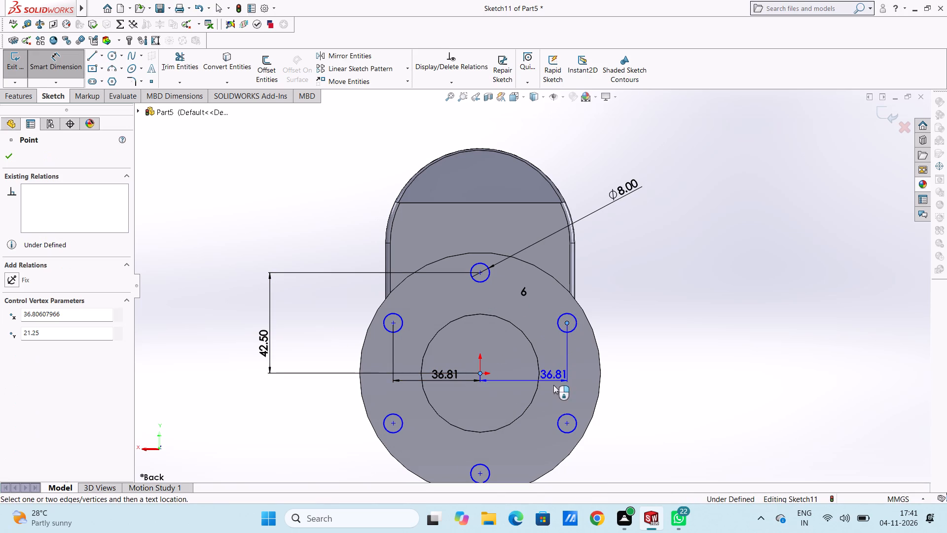
click(552, 388)
click(510, 376)
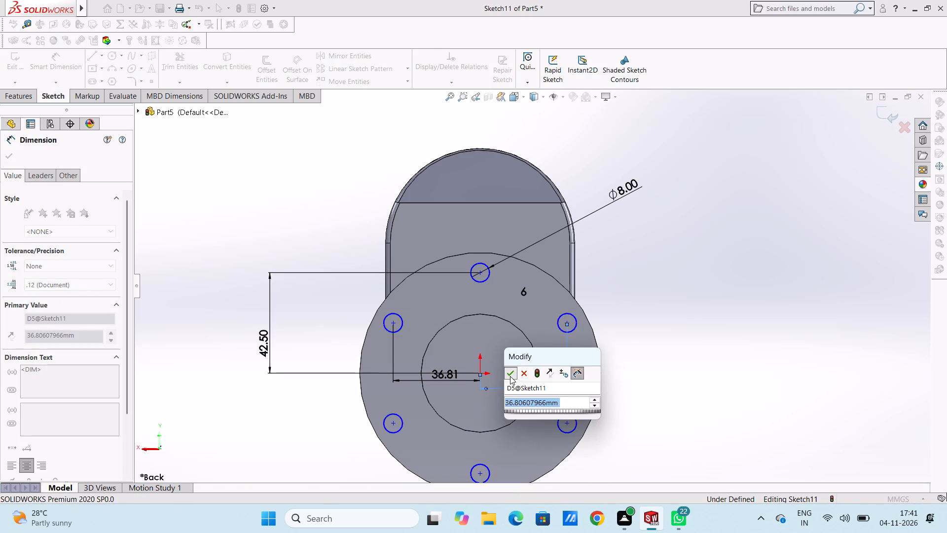
click(664, 336)
Dimension the vertical distance from the origin to the centre of the lower-right patterned circle and finish dimensioning.
click(479, 375)
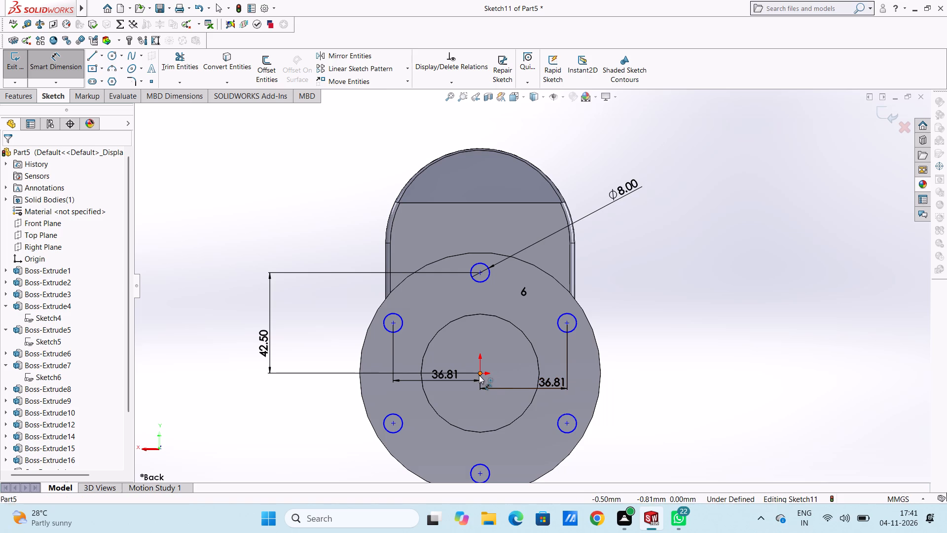
click(570, 423)
click(746, 380)
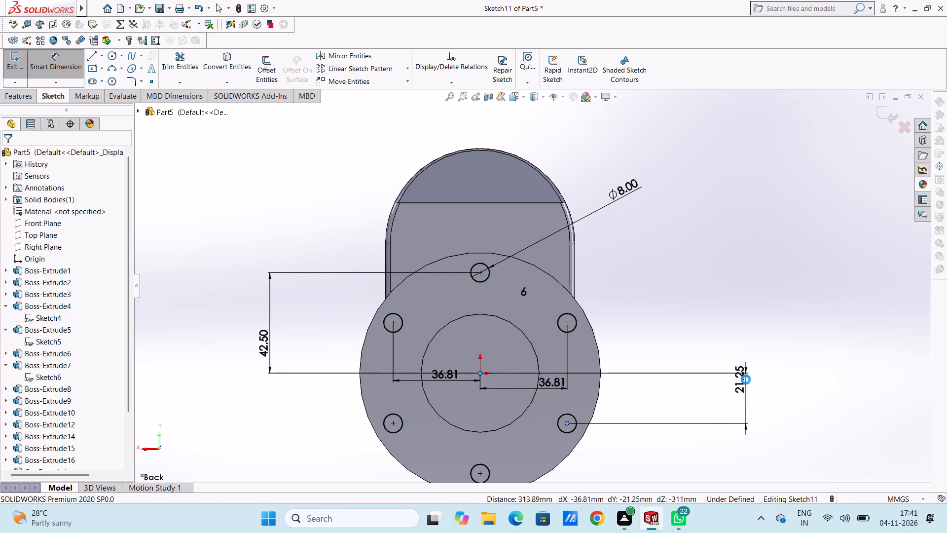
click(706, 363)
click(689, 343)
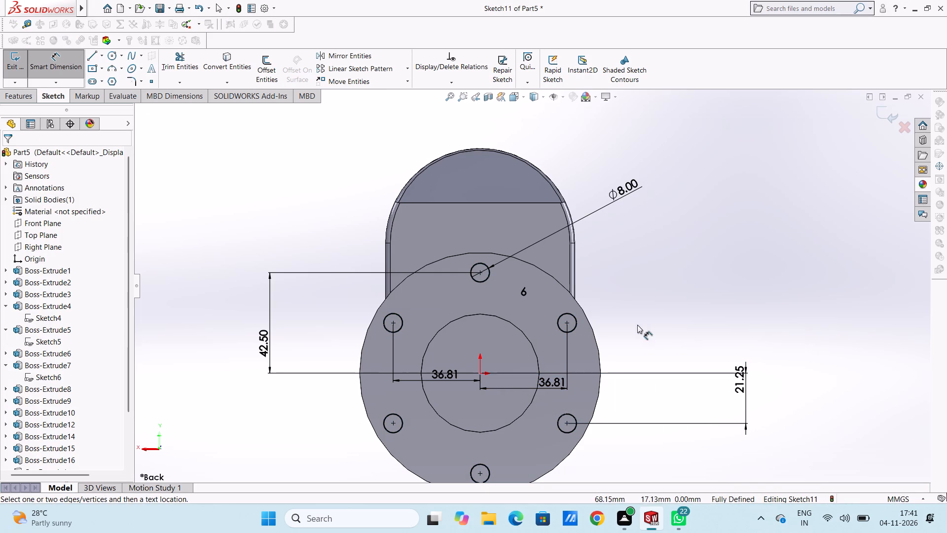
middle_drag(637, 322, 662, 325)
scroll(665, 324, up, 3)
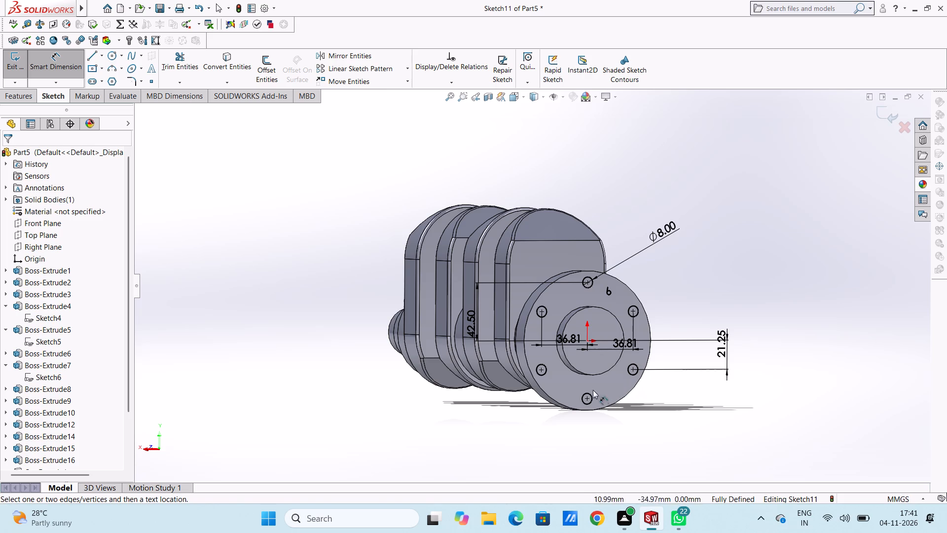
click(74, 62)
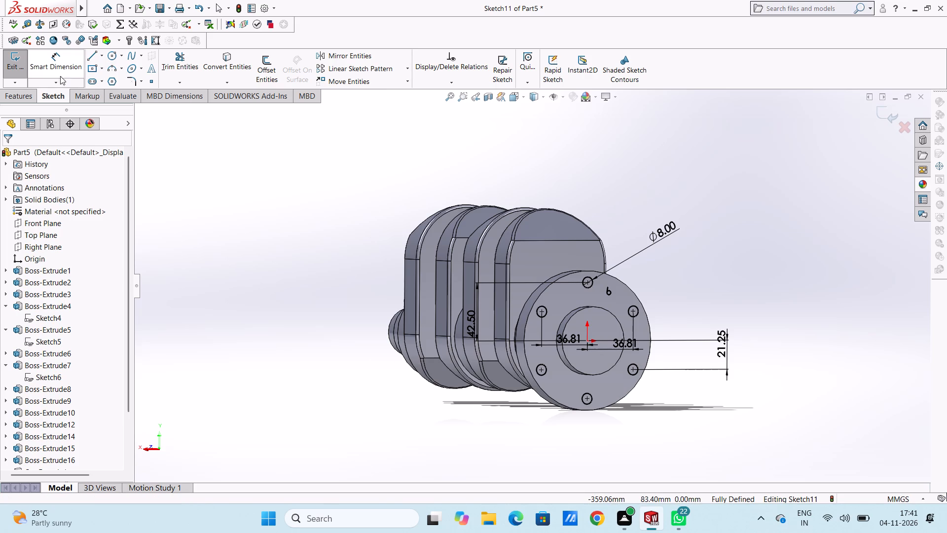
Cut the six 8 mm circles through the flange with a blind Extruded Cut 30 mm deep.
click(35, 96)
click(166, 67)
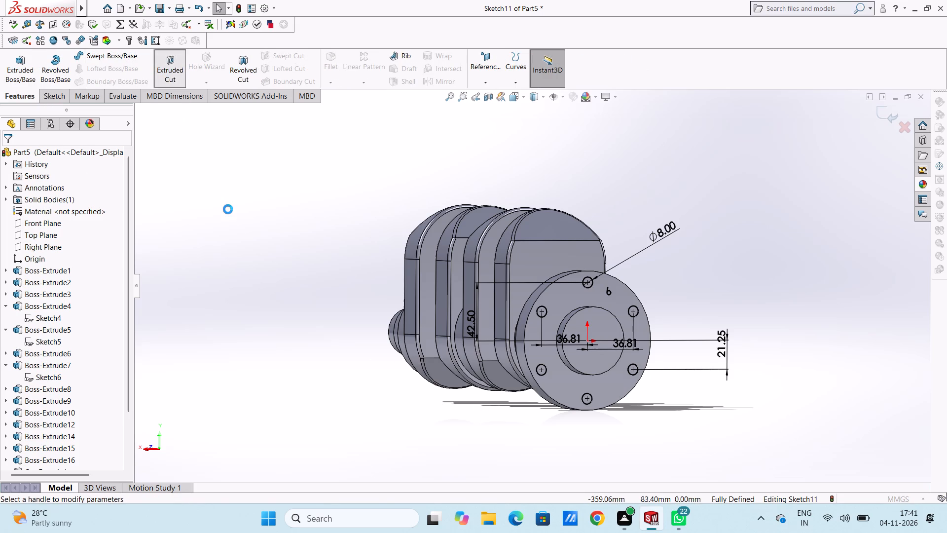
middle_drag(250, 228, 307, 292)
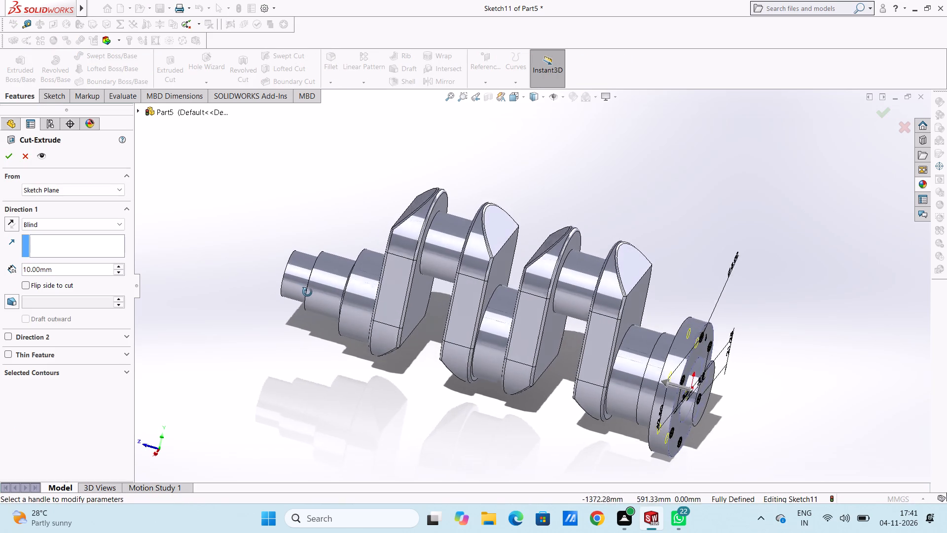
middle_drag(307, 292, 283, 270)
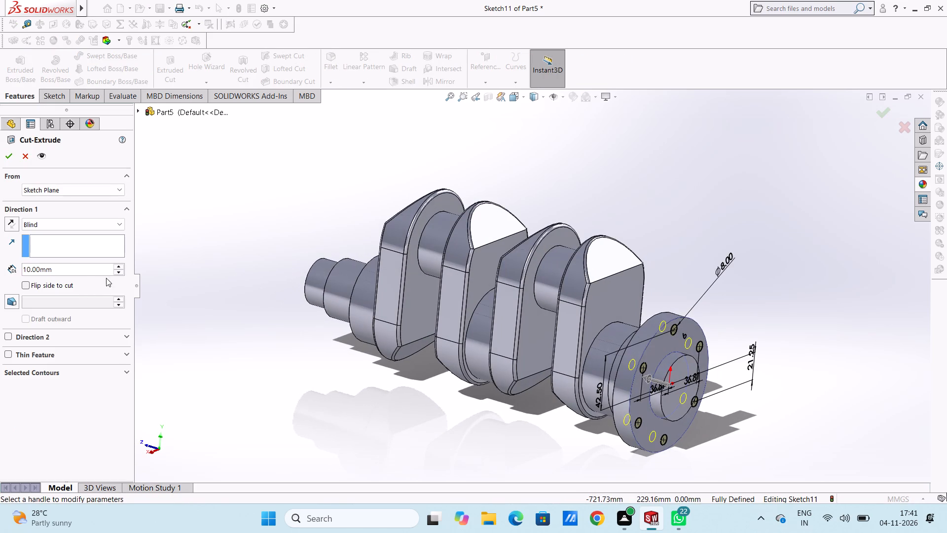
click(121, 266)
click(121, 266)
middle_drag(237, 239, 239, 240)
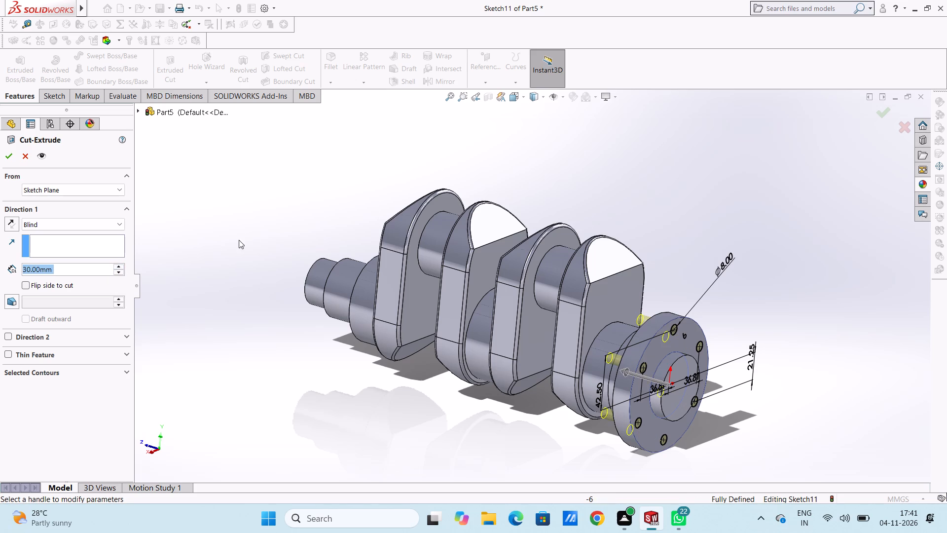
middle_drag(239, 240, 288, 258)
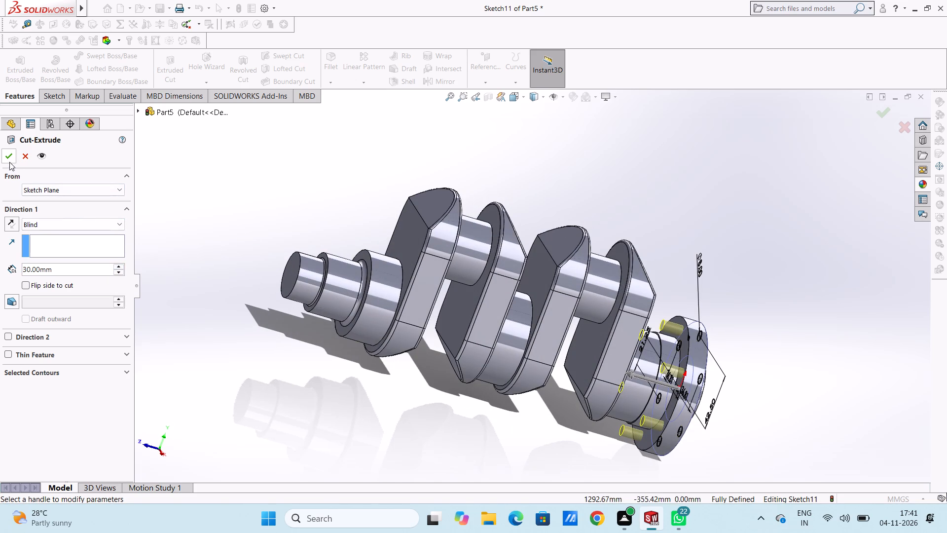
click(9, 162)
click(188, 206)
Fillet the outer circular edge of the boss on the flange face with a 2 mm radius.
middle_drag(259, 263, 194, 213)
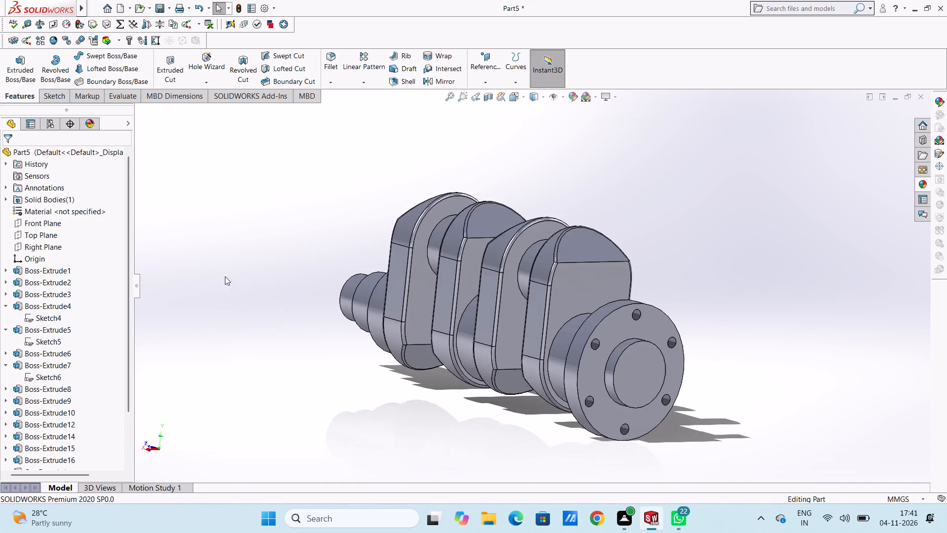
middle_drag(226, 276, 239, 252)
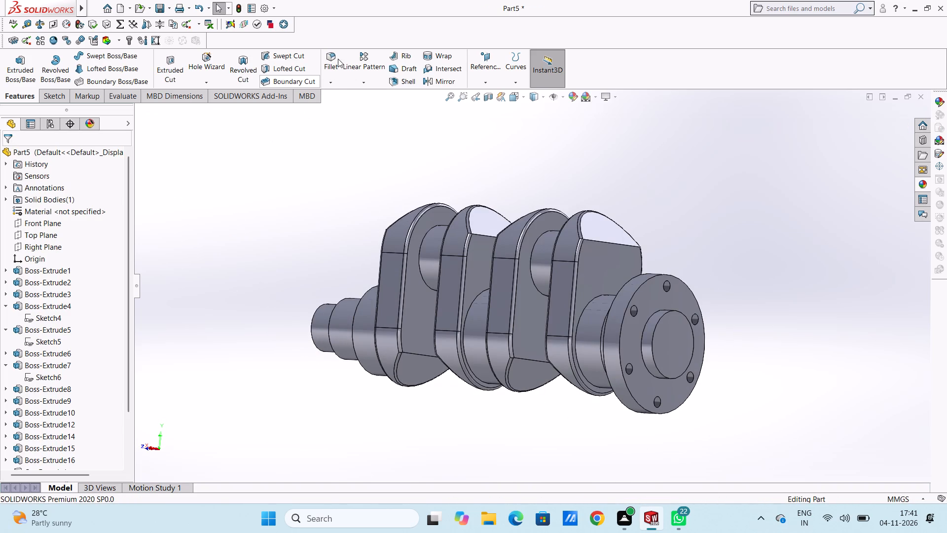
click(326, 56)
scroll(663, 328, down, 5)
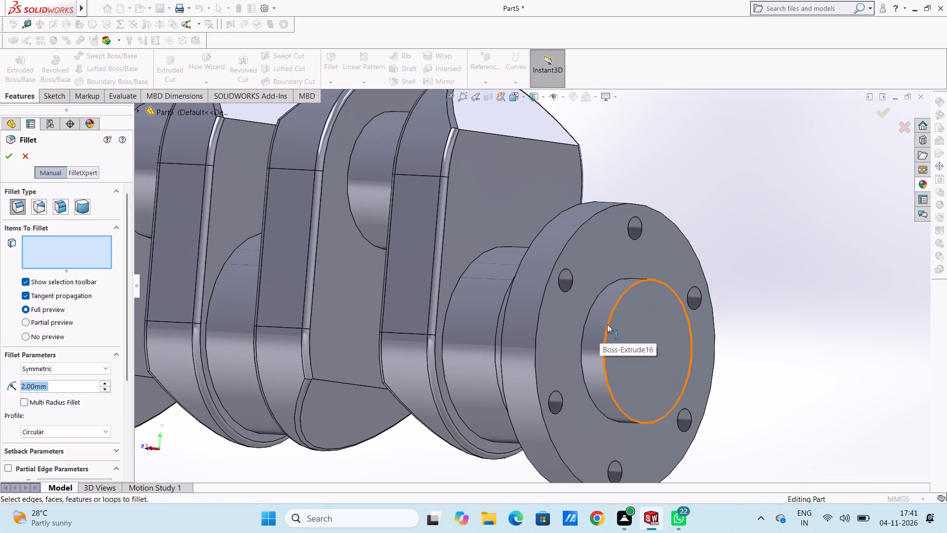
click(607, 324)
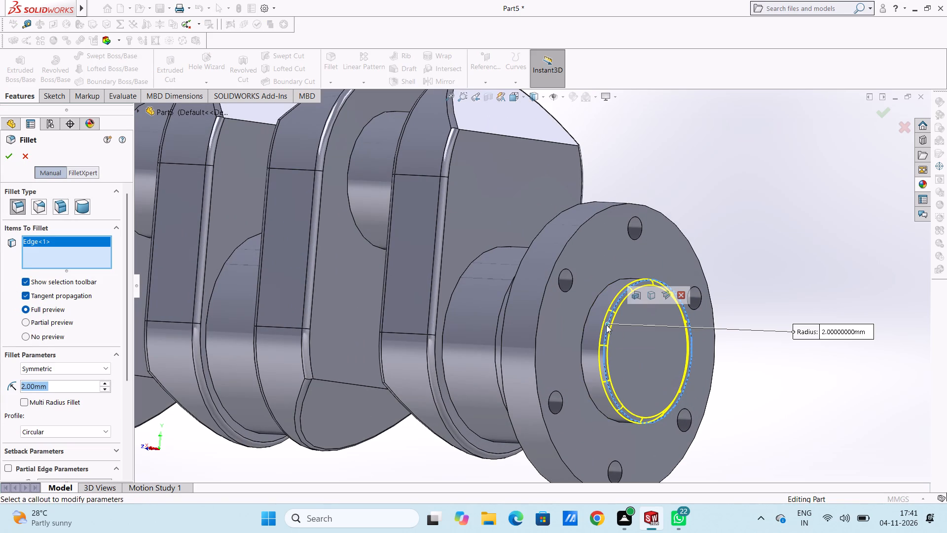
scroll(606, 325, up, 5)
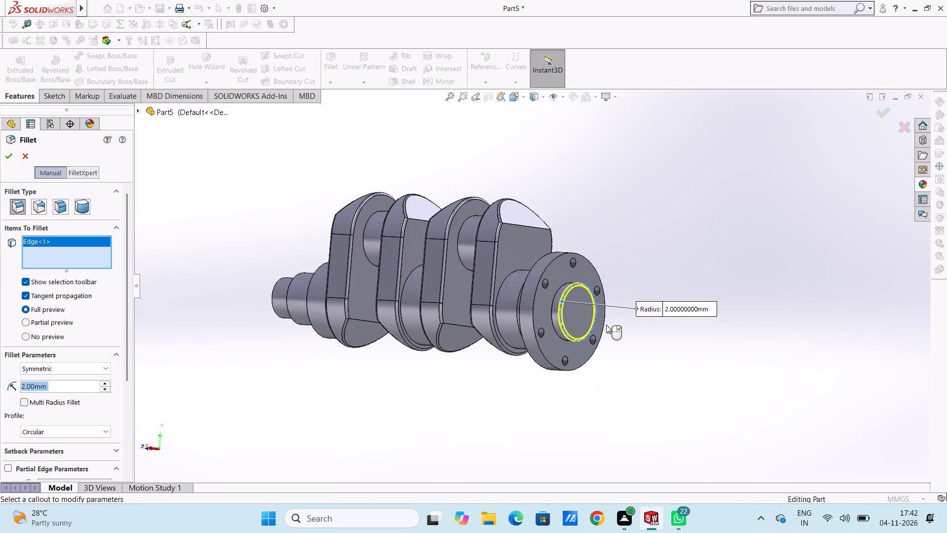
scroll(606, 325, up, 1)
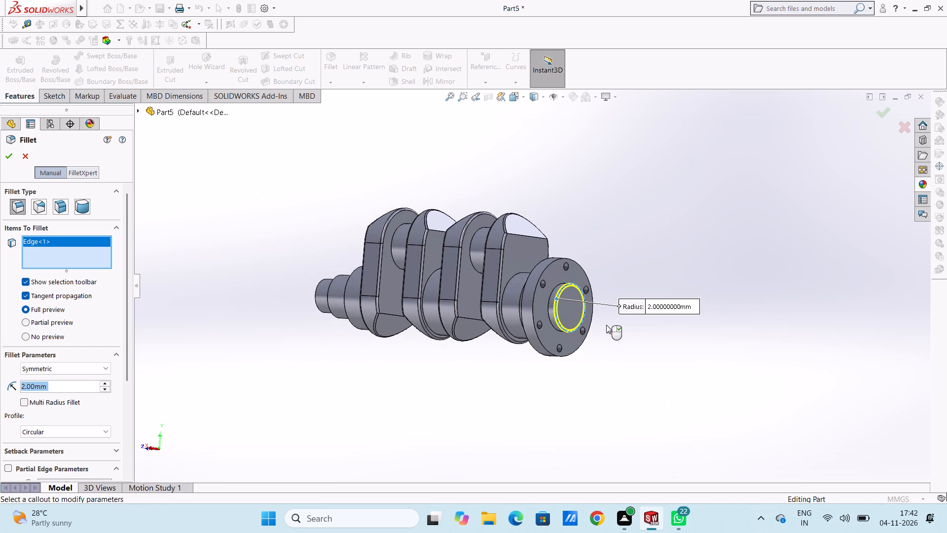
scroll(606, 325, up, 3)
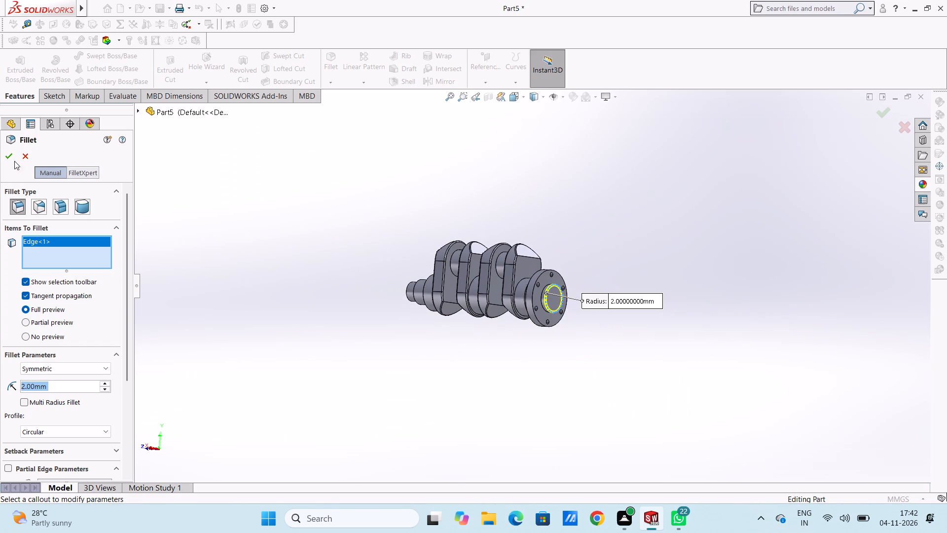
click(10, 155)
Examine the whole crankshaft and its feature list in isometric view.
click(345, 306)
middle_drag(333, 376, 340, 377)
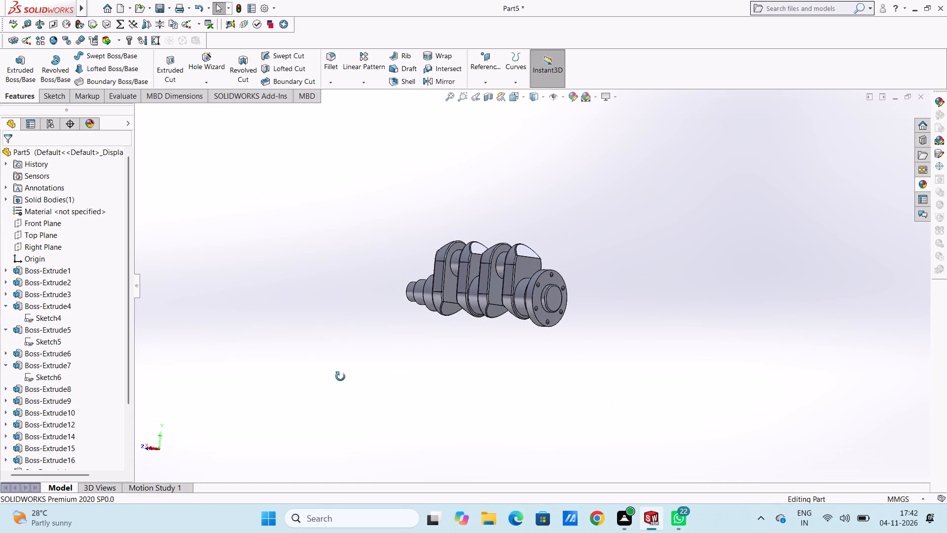
middle_drag(340, 377, 364, 383)
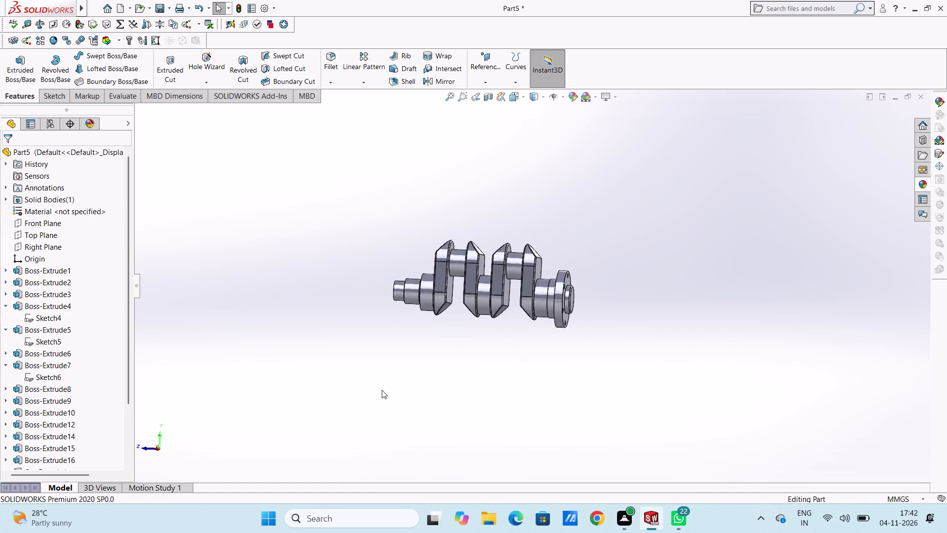
key(ctrl+7)
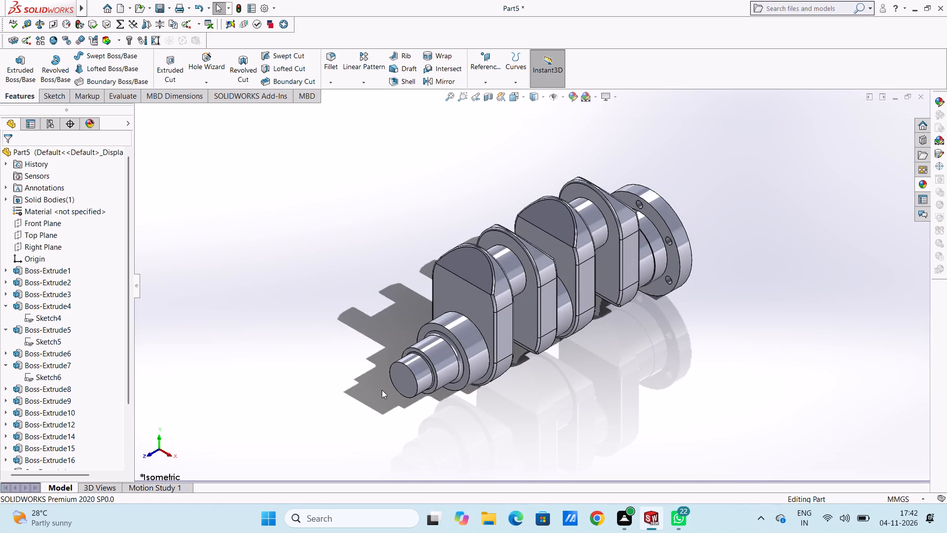
scroll(381, 396, up, 4)
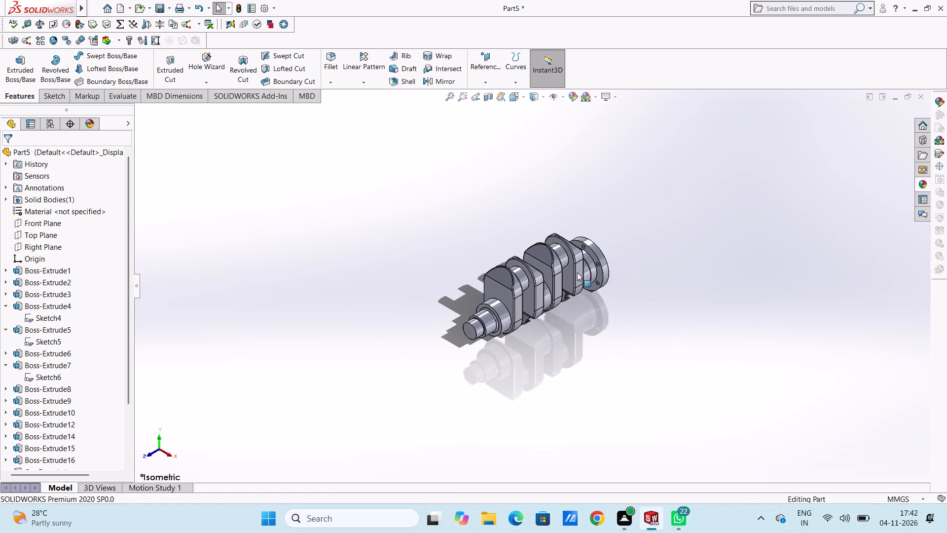
scroll(598, 265, down, 4)
click(221, 222)
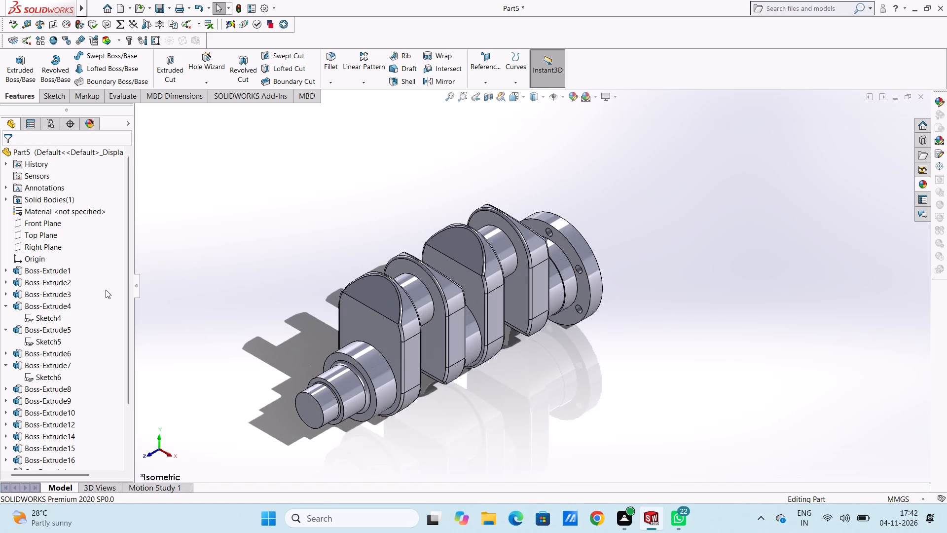
scroll(127, 303, down, 5)
click(234, 242)
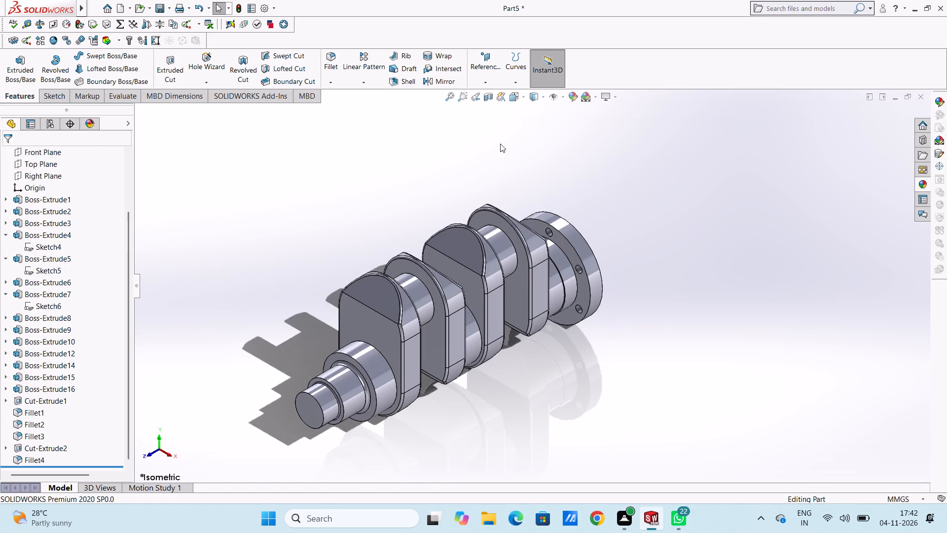
Colour the entire crankshaft crimson pink with RGB 255, 15, 95.
click(573, 98)
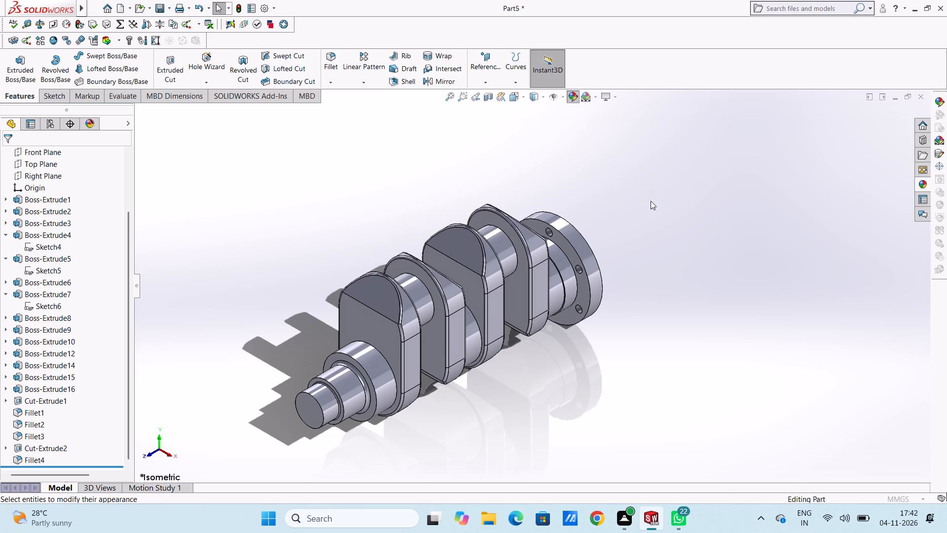
scroll(100, 457, down, 1)
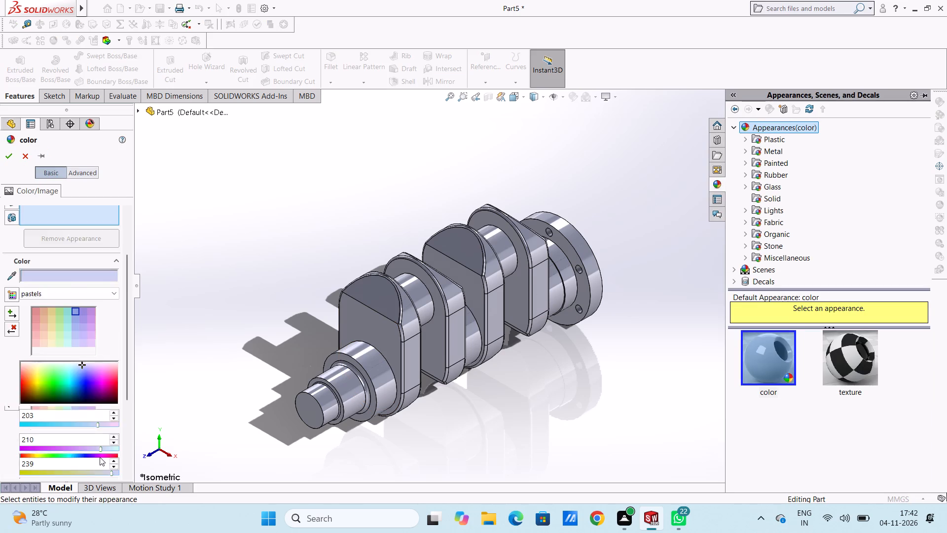
scroll(100, 457, down, 1)
click(108, 294)
click(107, 301)
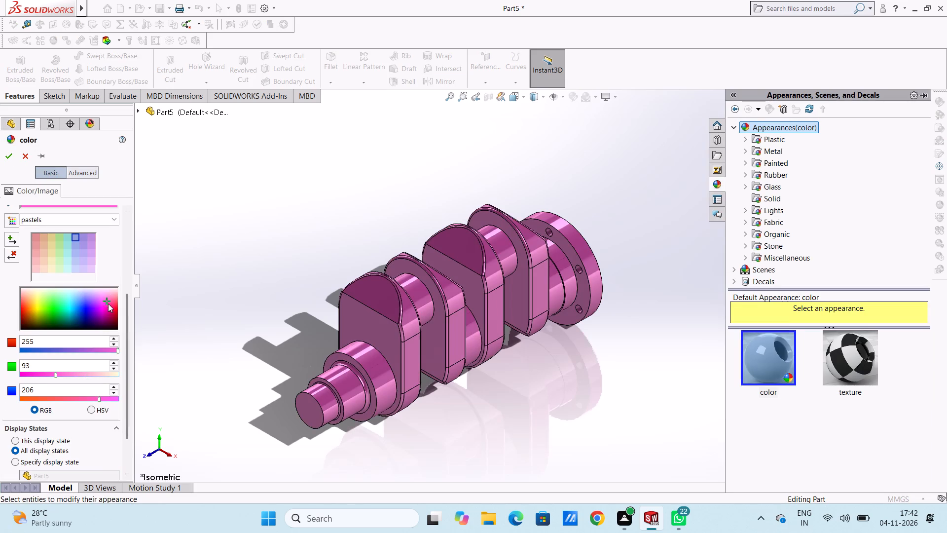
click(112, 307)
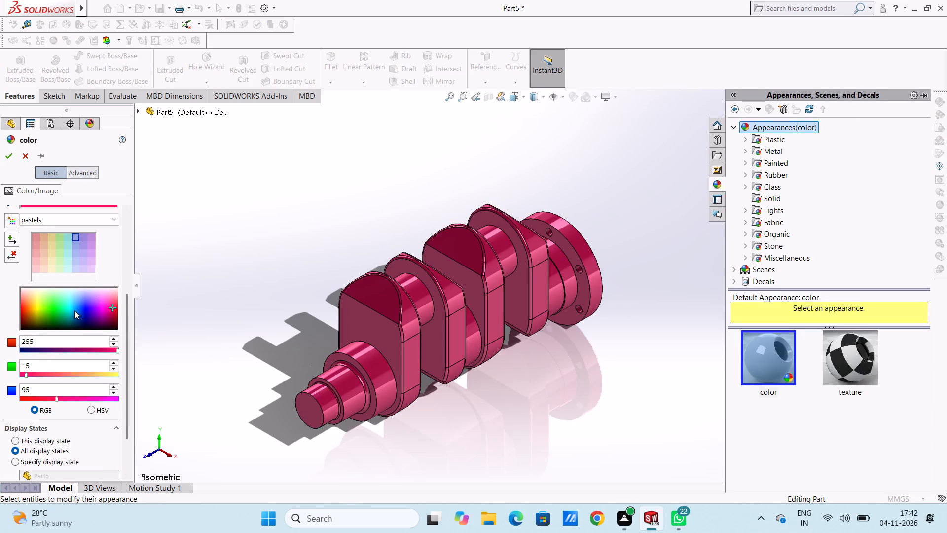
click(9, 153)
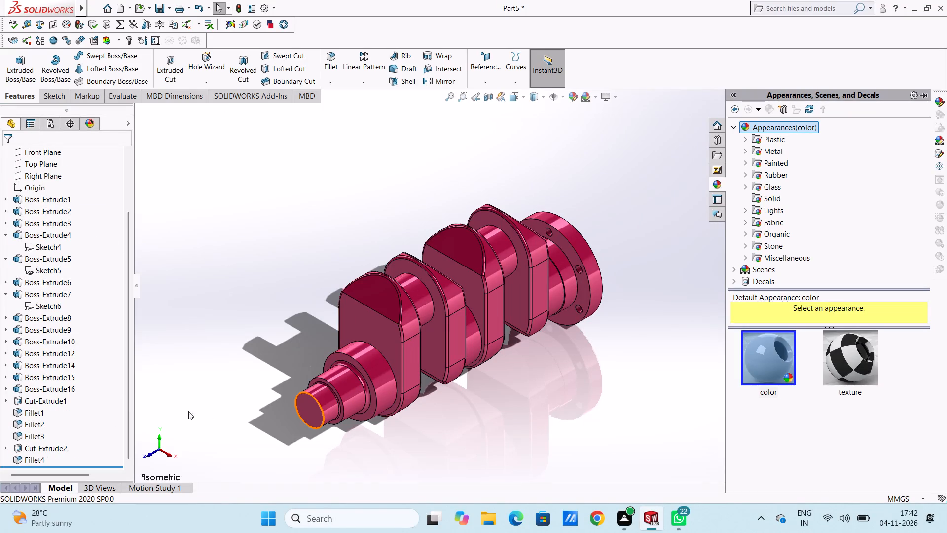
Colour the flange boss fillet (Fillet4) green with RGB 0, 240, 141.
scroll(127, 392, down, 5)
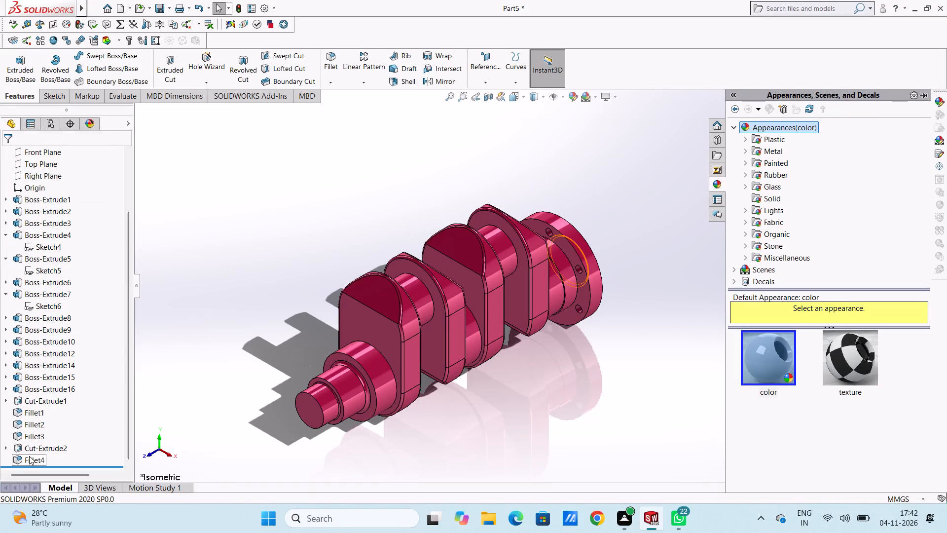
click(29, 456)
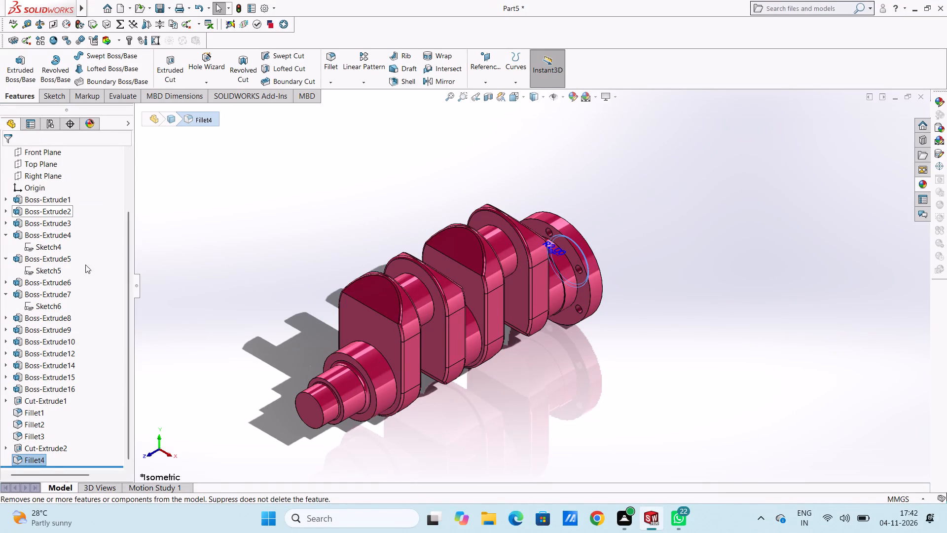
click(571, 96)
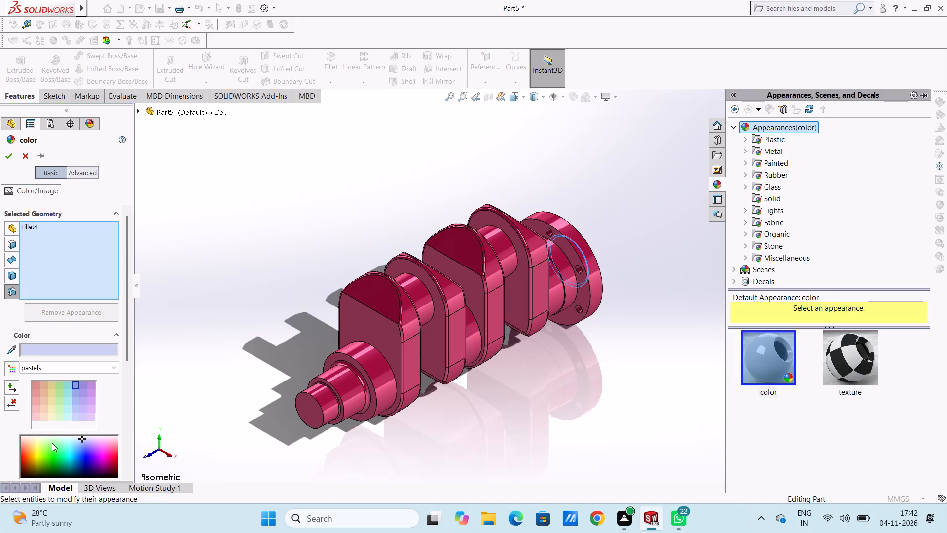
click(58, 446)
scroll(75, 417, down, 3)
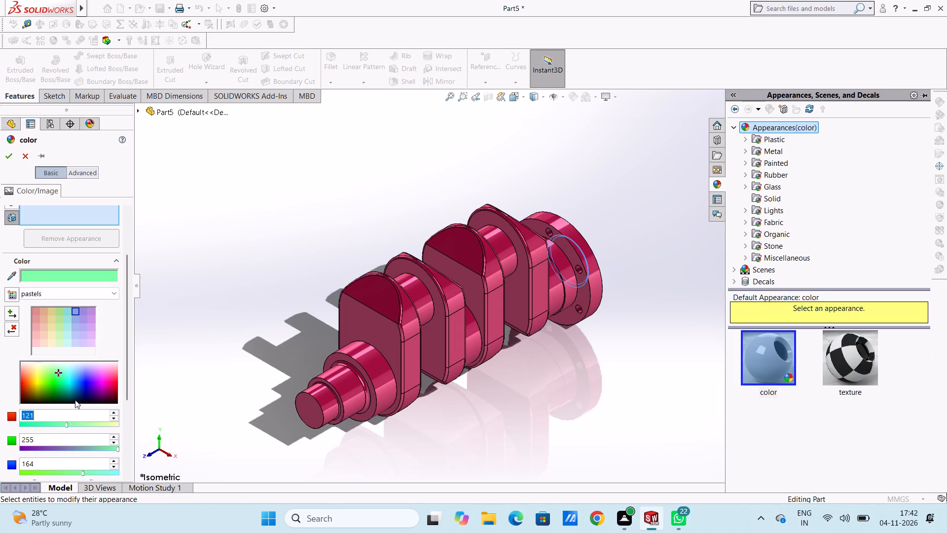
click(63, 384)
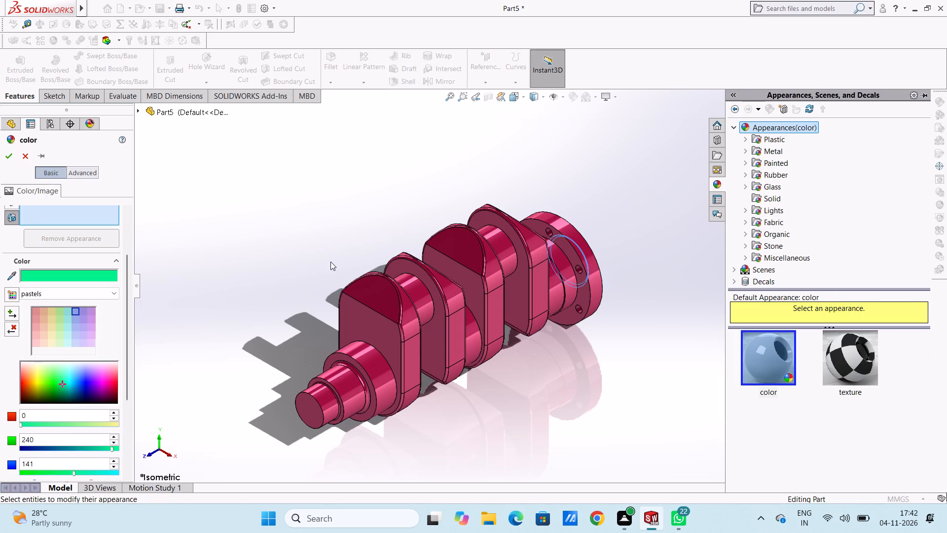
middle_drag(330, 262, 269, 286)
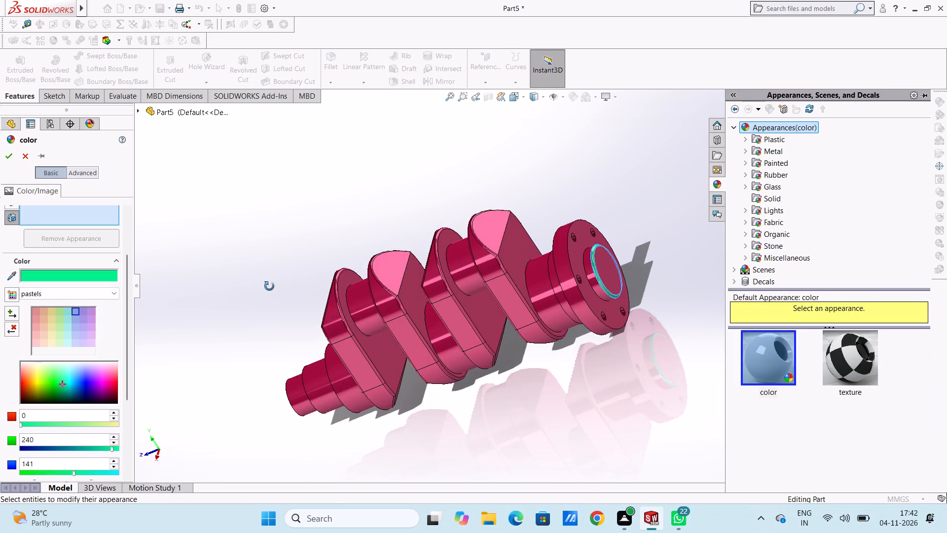
middle_drag(269, 286, 269, 287)
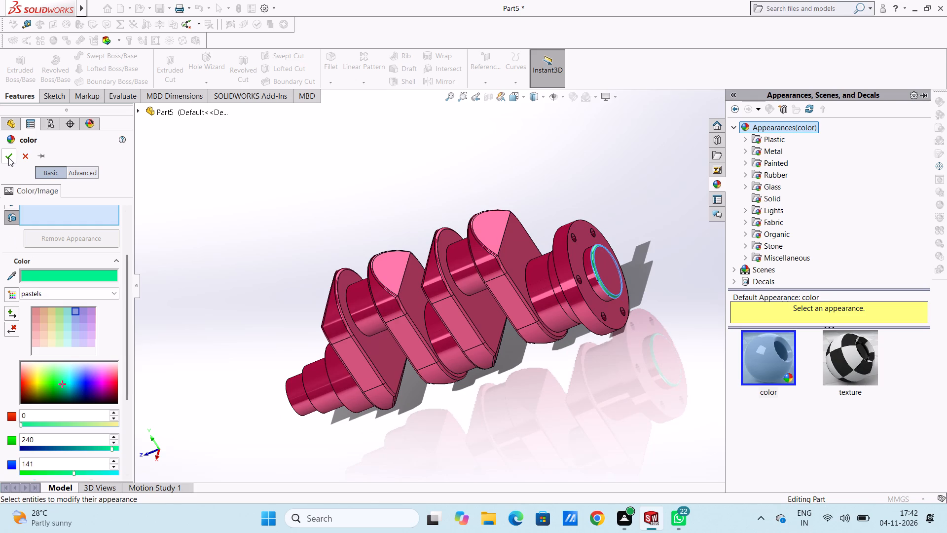
click(8, 155)
Colour the fillets along the web edges (Fillet3) darker green.
middle_drag(285, 273, 293, 271)
scroll(134, 398, down, 4)
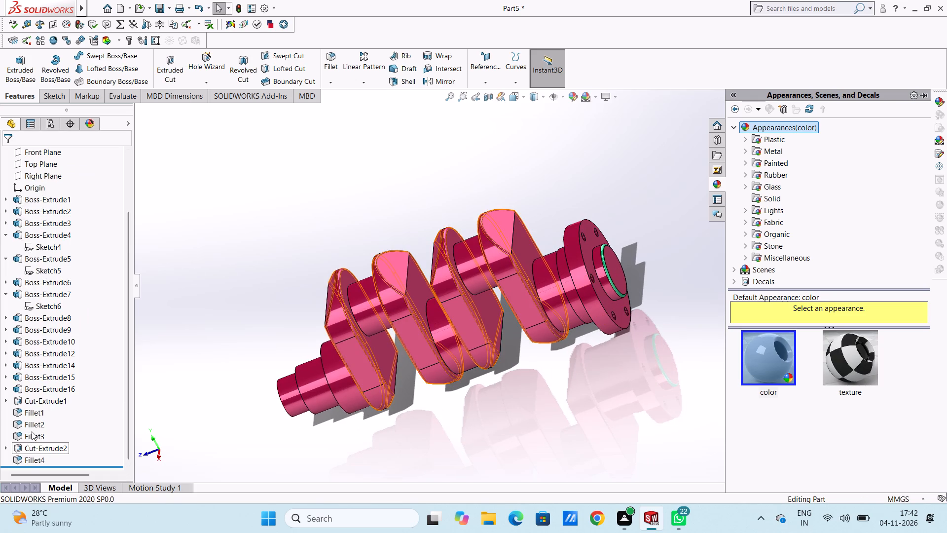
click(32, 431)
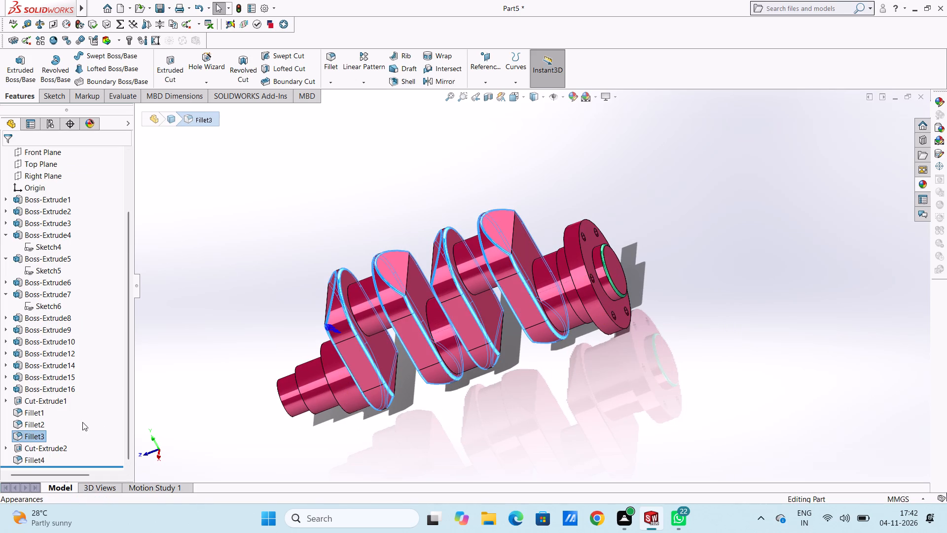
click(570, 100)
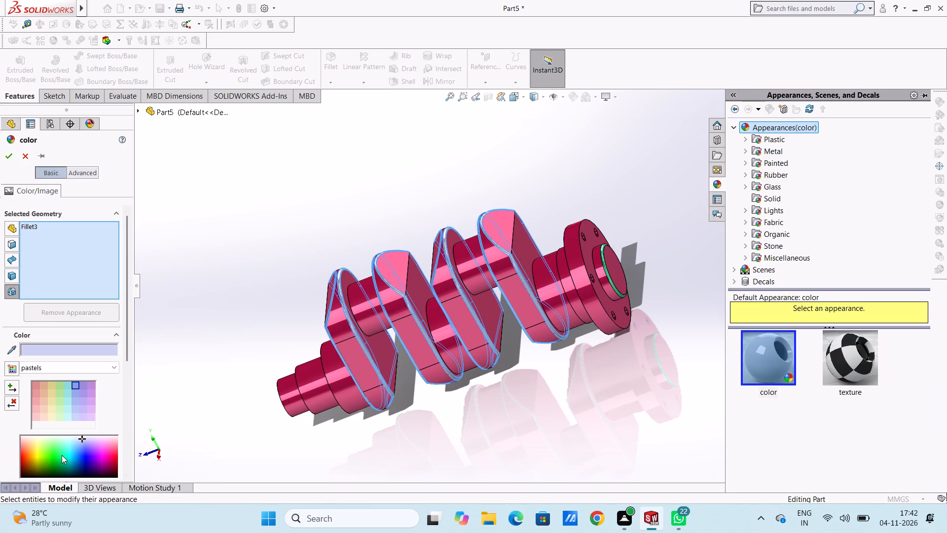
click(62, 455)
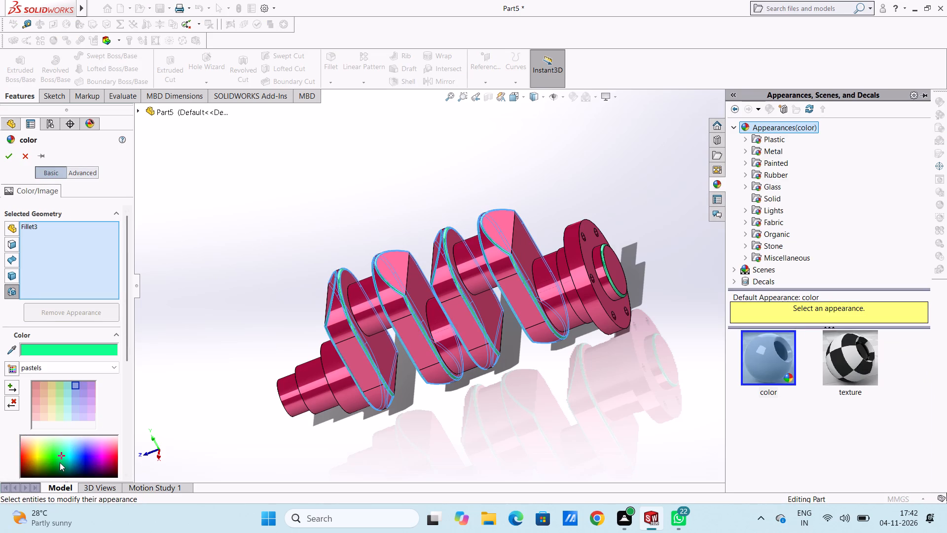
click(60, 462)
click(7, 158)
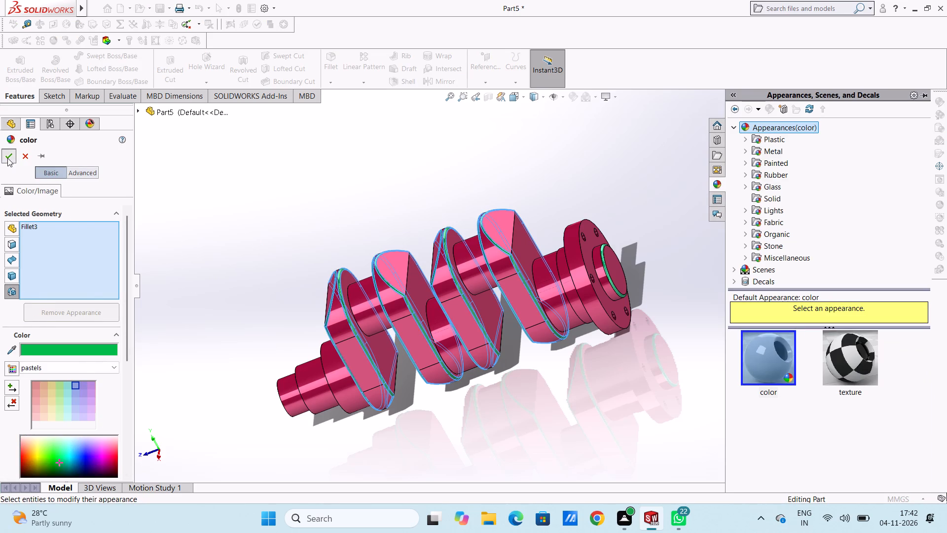
Colour the two fillets on the stepped shaft end (Fillet1 and Fillet2) dark green.
middle_drag(221, 292, 258, 252)
middle_drag(237, 326, 239, 302)
click(37, 414)
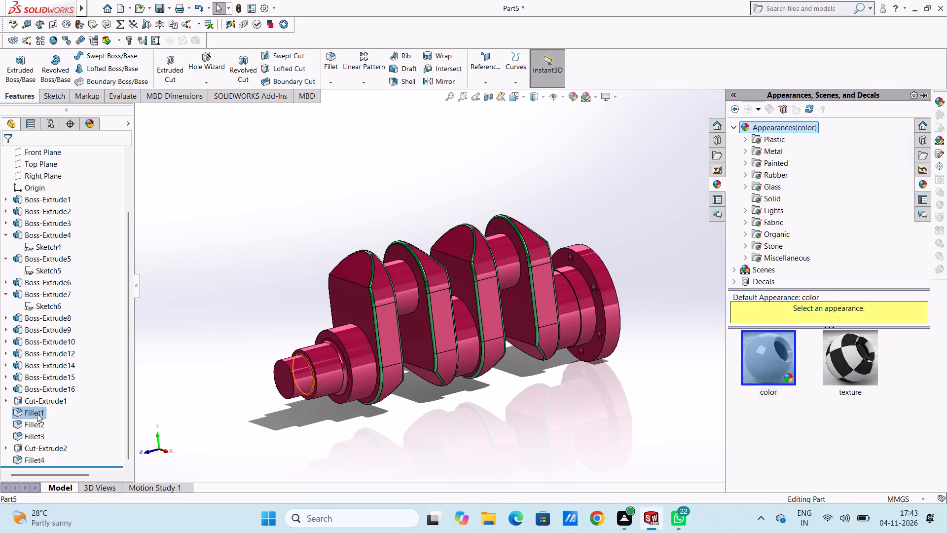
click(74, 400)
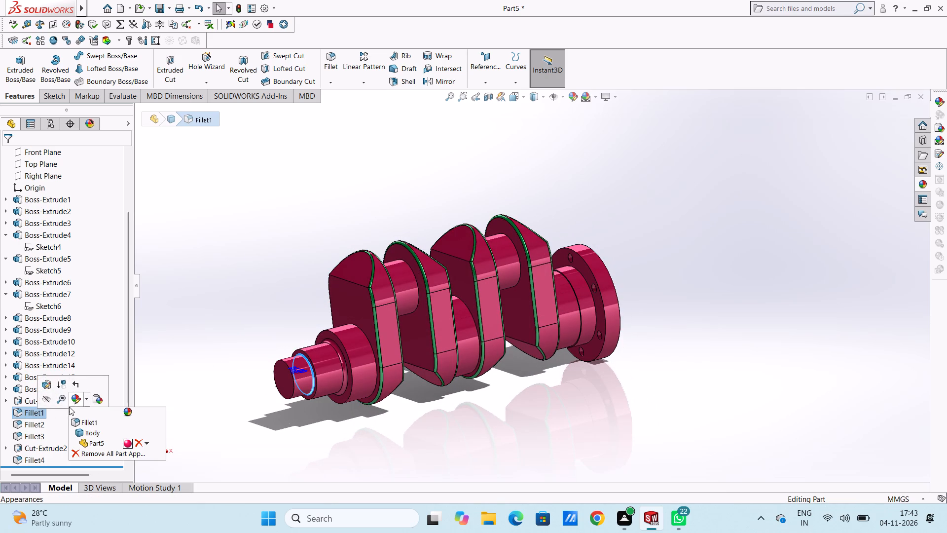
click(76, 419)
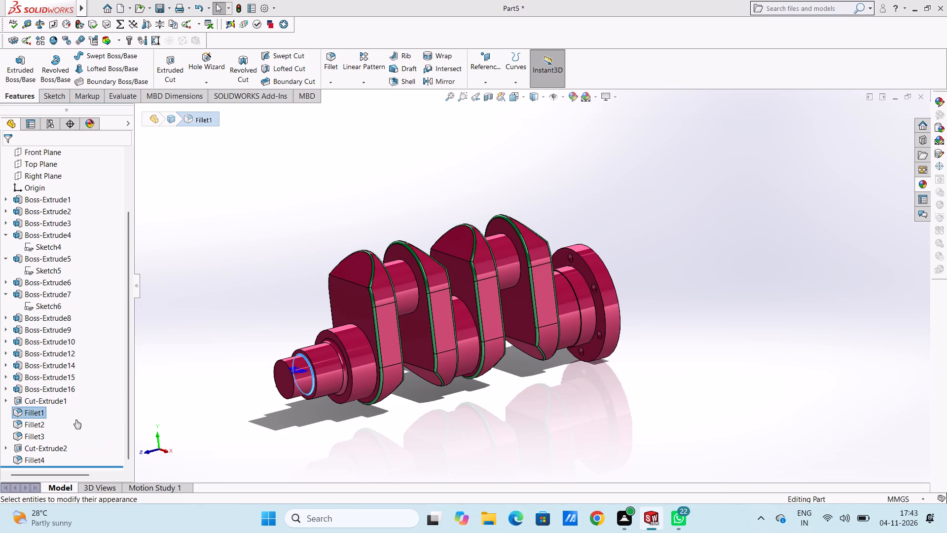
click(61, 456)
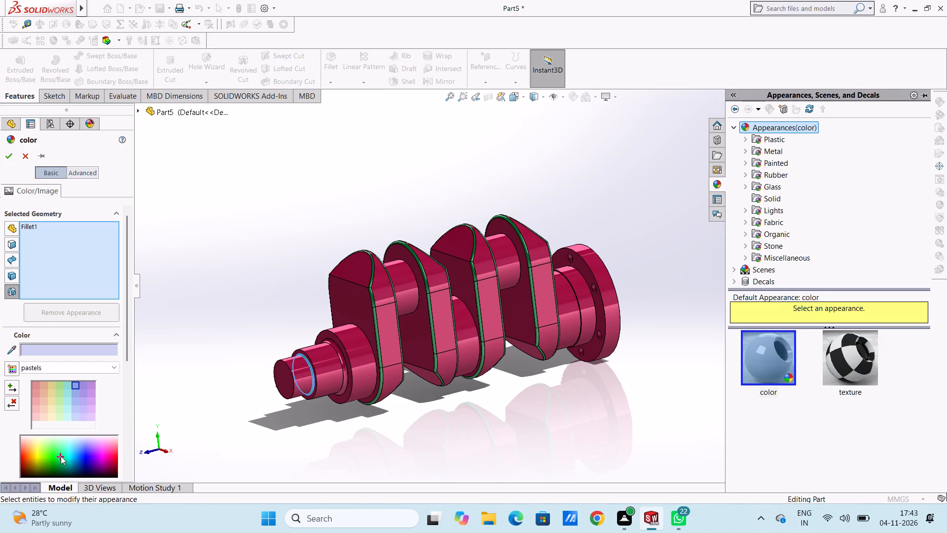
click(60, 464)
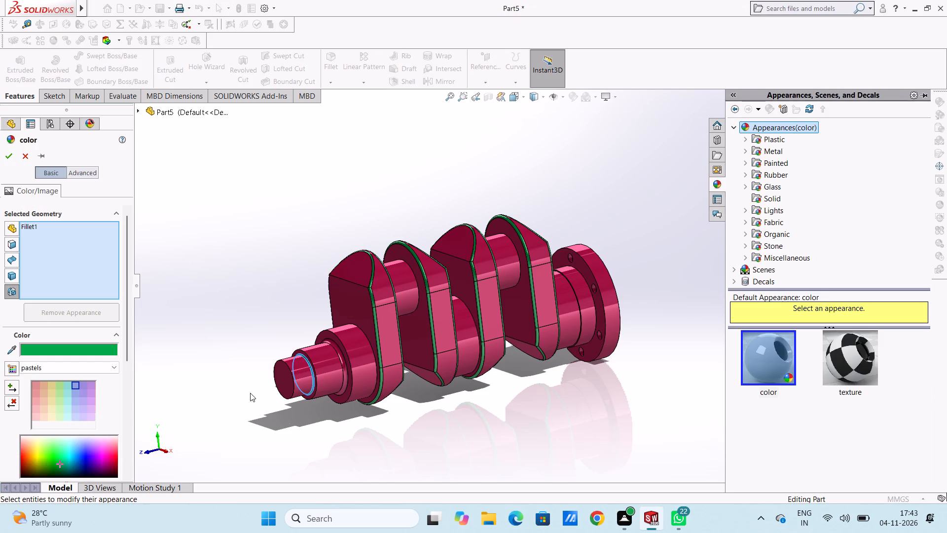
click(341, 355)
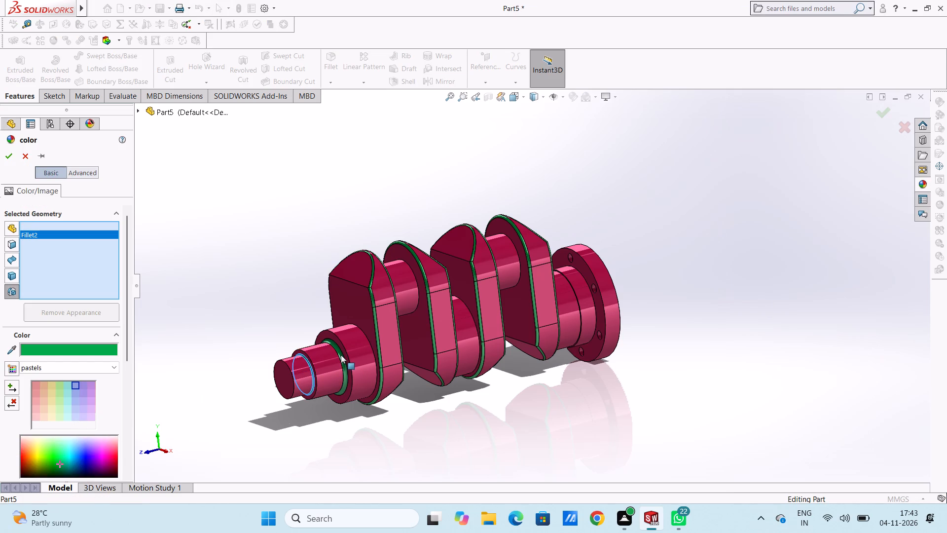
click(7, 153)
click(225, 261)
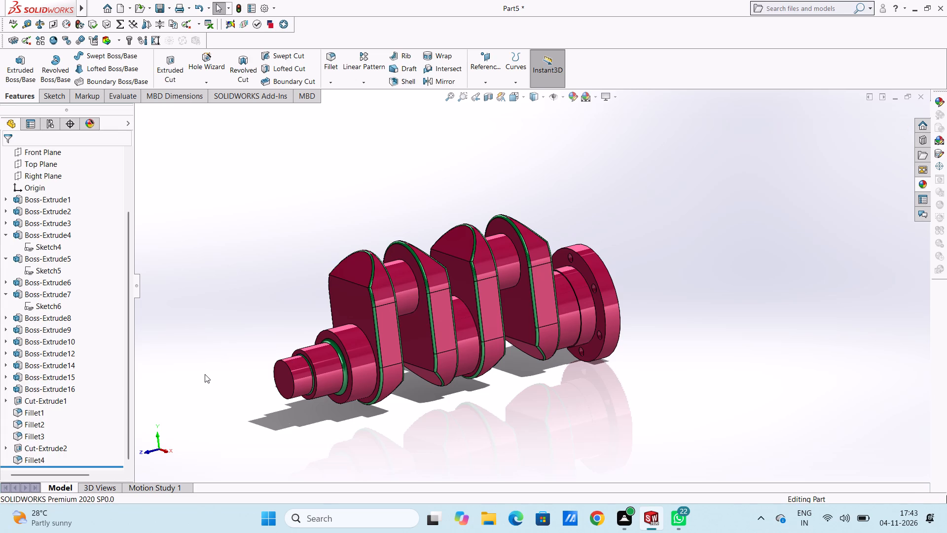
Inspect the coloured crankshaft from several angles, finishing in the isometric view.
middle_drag(296, 289, 279, 289)
middle_drag(279, 289, 301, 281)
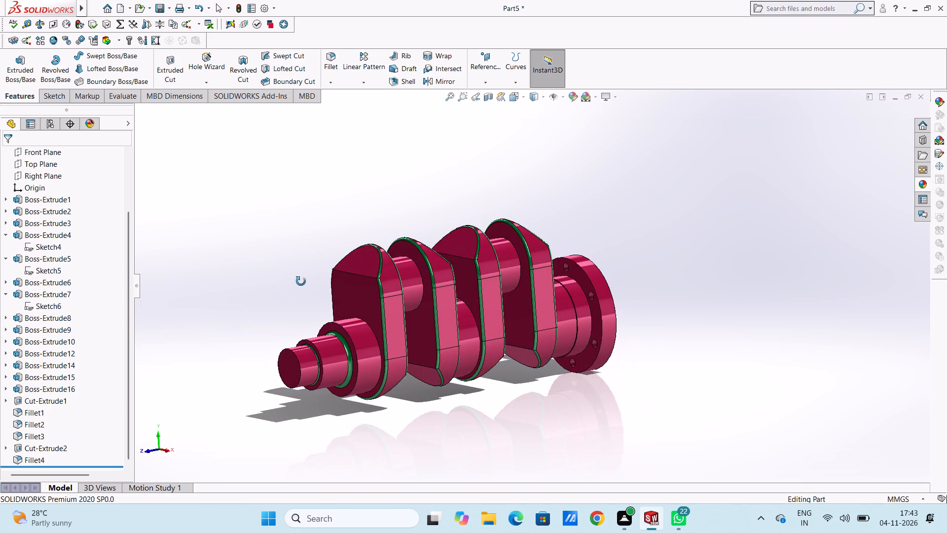
middle_drag(301, 281, 250, 288)
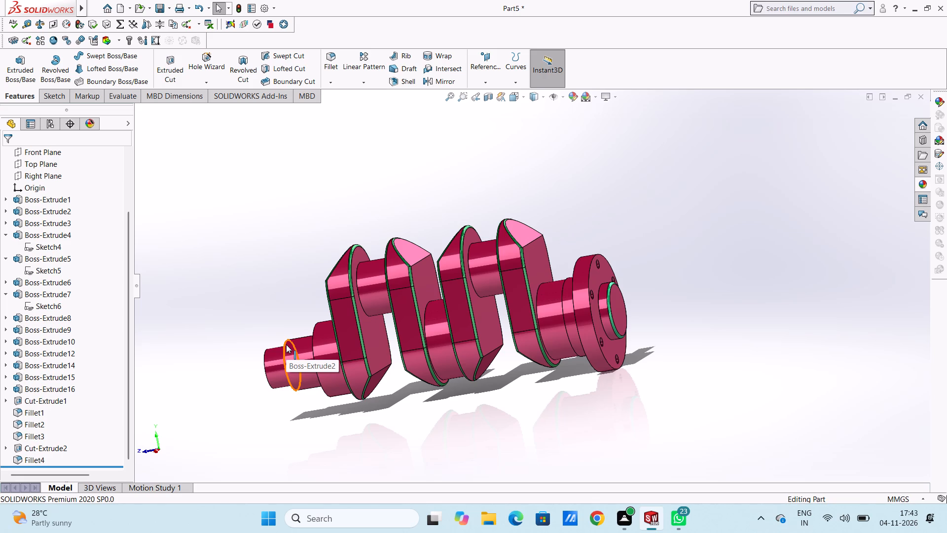
key(ctrl+7)
click(315, 282)
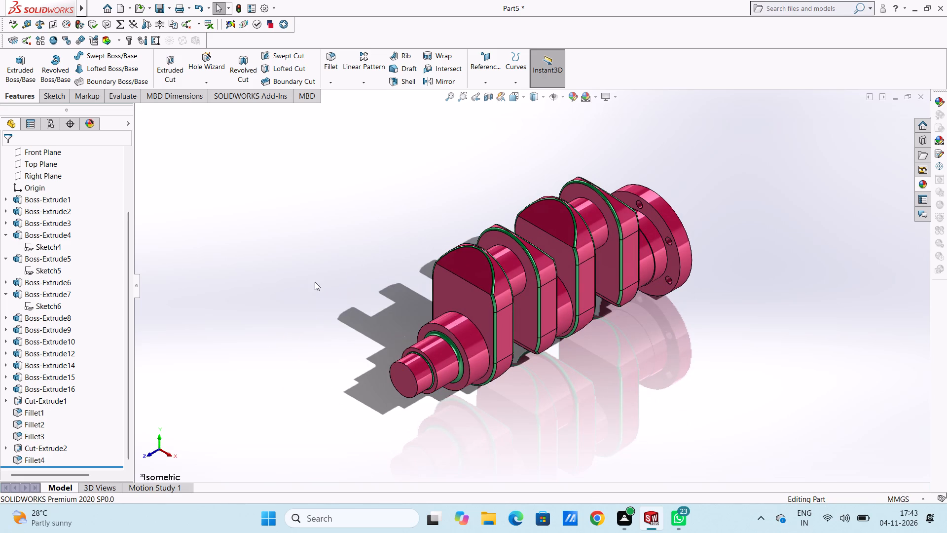
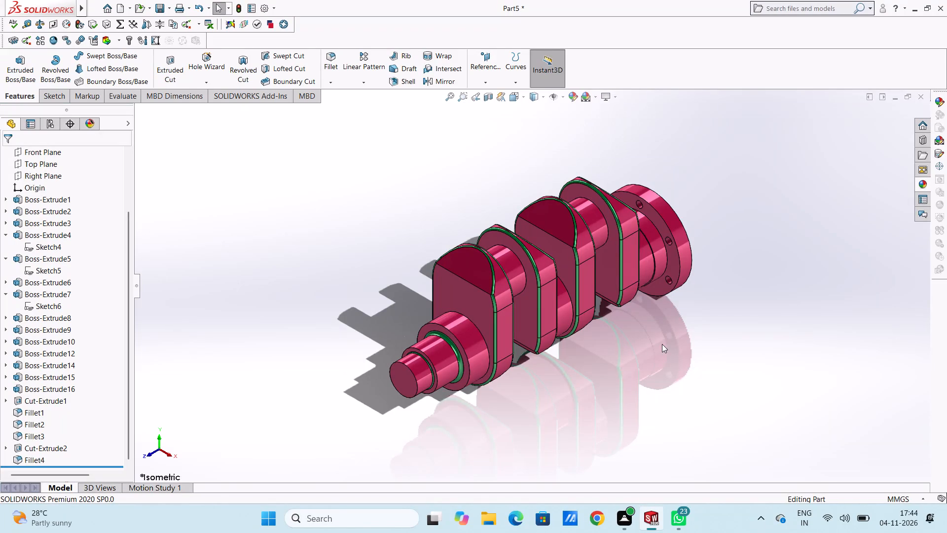
Save the part in the Documents folder as a SOLIDWORKS Part named 3-Throw Crankshaft.
key(ctrl+s)
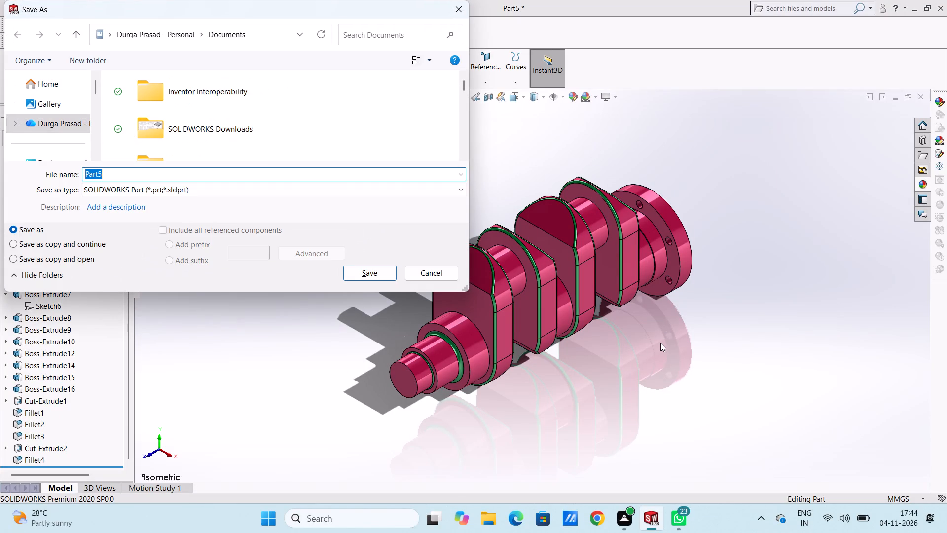
key(ctrl+v)
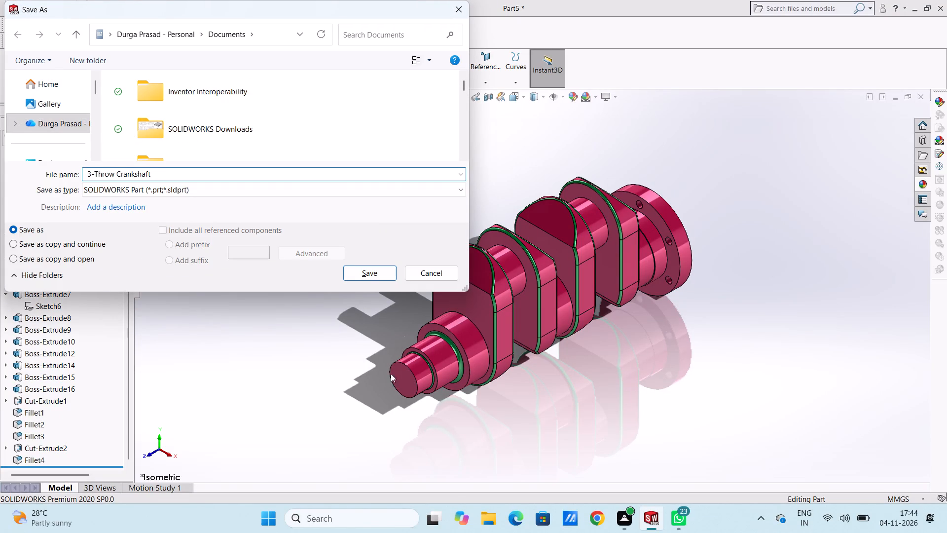
click(367, 268)
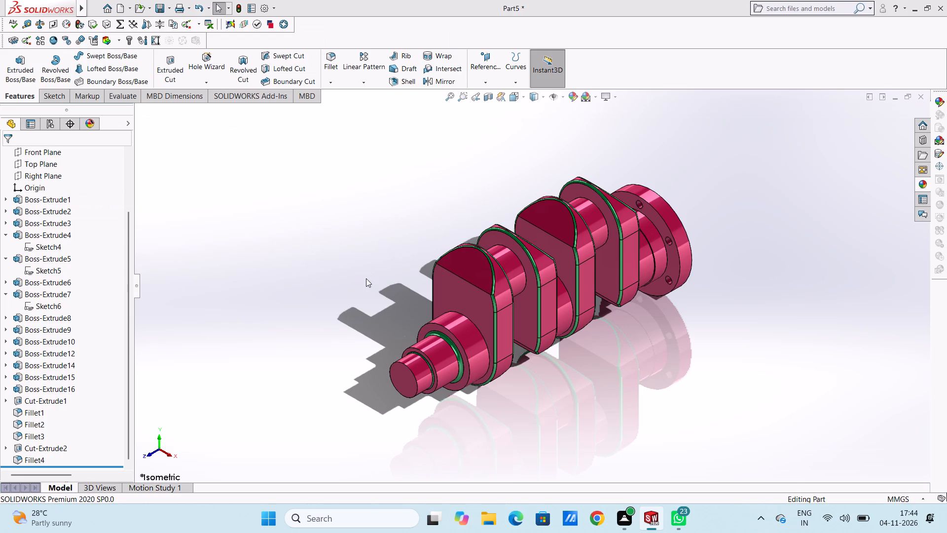
Save a PDF version of the crankshaft in the Documents folder under the name 3-Throw Crankshaft.
click(168, 6)
click(177, 36)
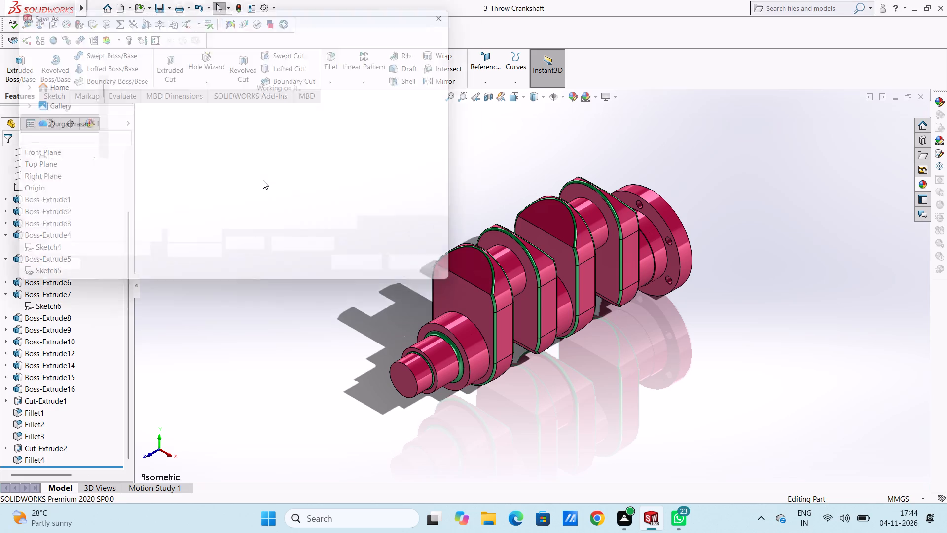
click(263, 188)
click(258, 269)
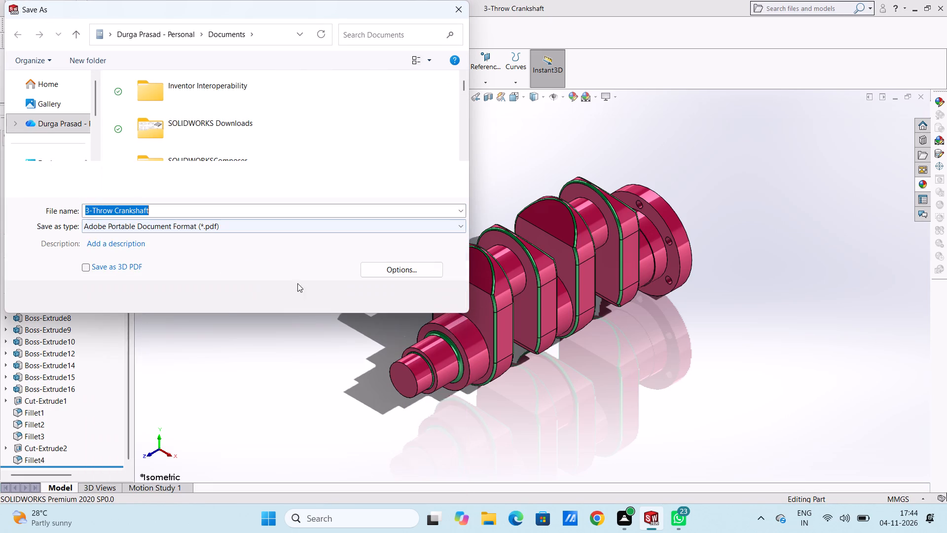
click(359, 292)
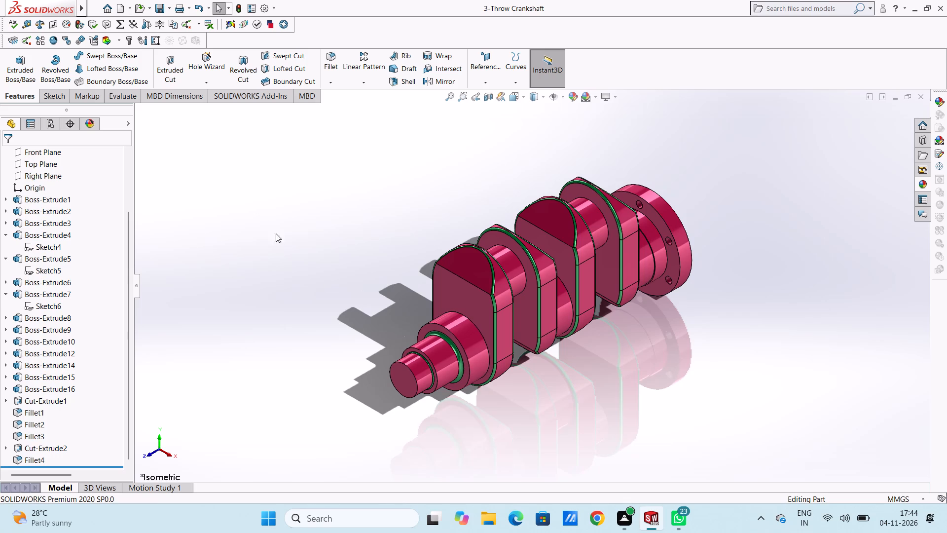
click(244, 273)
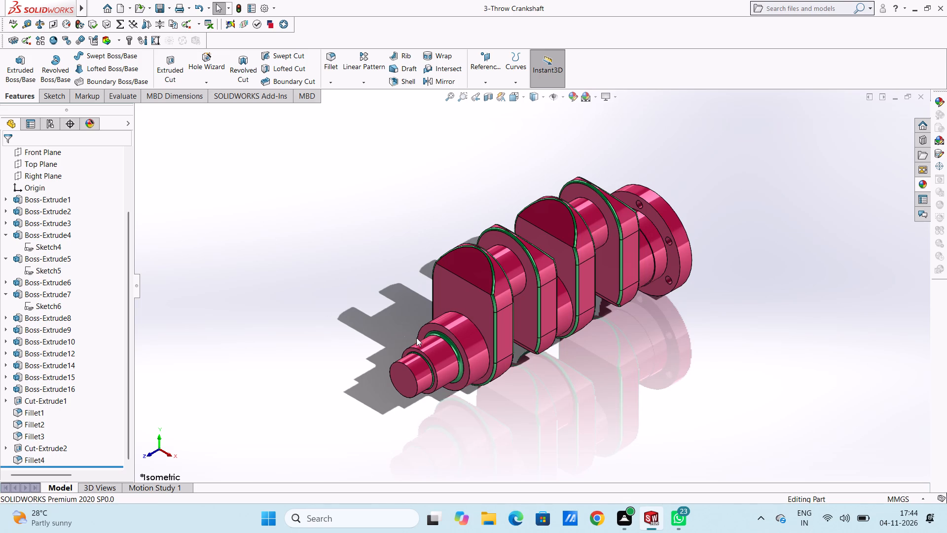